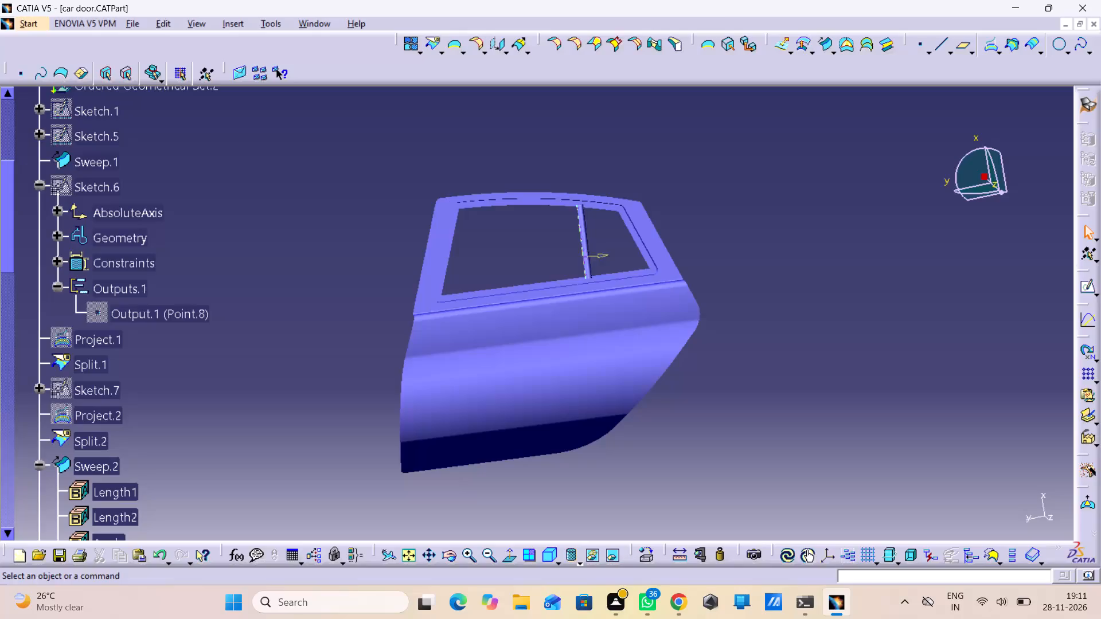
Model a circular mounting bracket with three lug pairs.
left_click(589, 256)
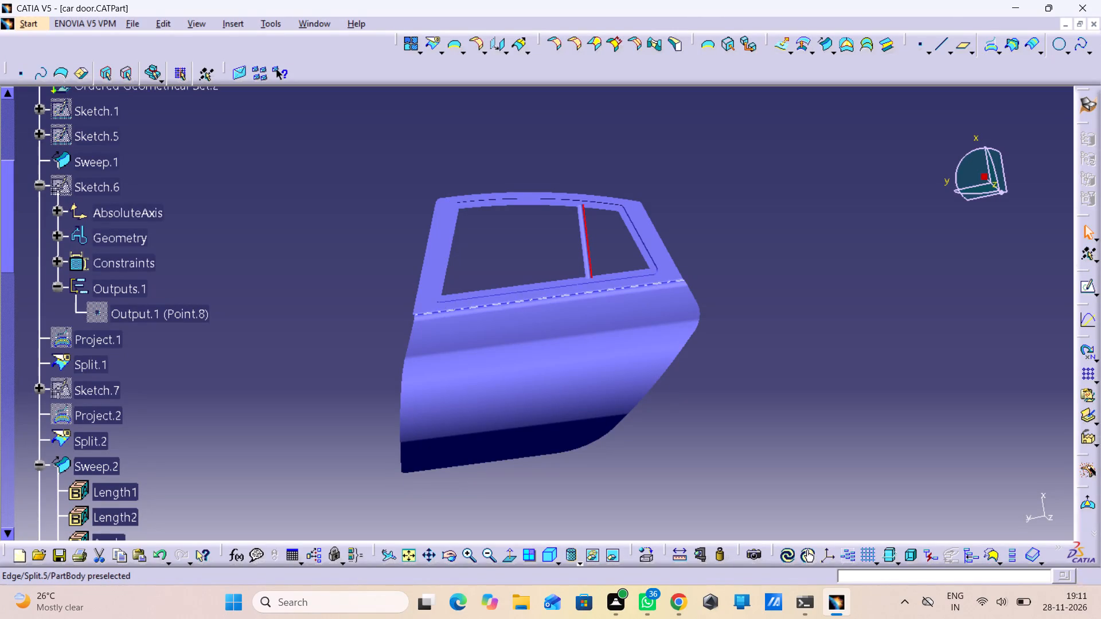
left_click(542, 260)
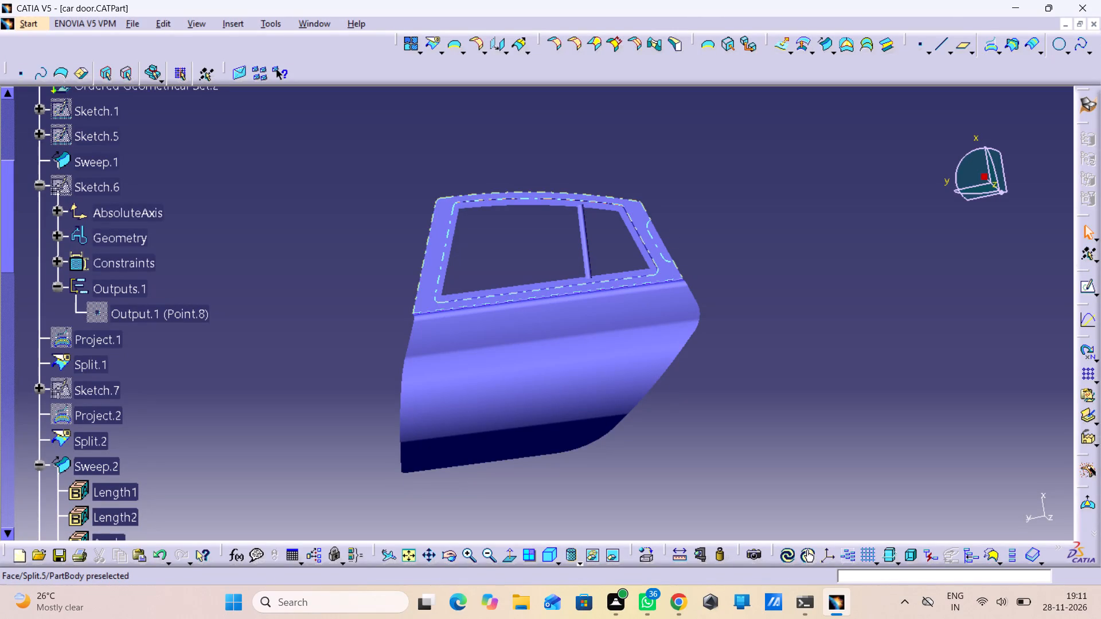
Switch the car door part to the Part Design workbench and accept the sheet metal notice.
left_click(30, 21)
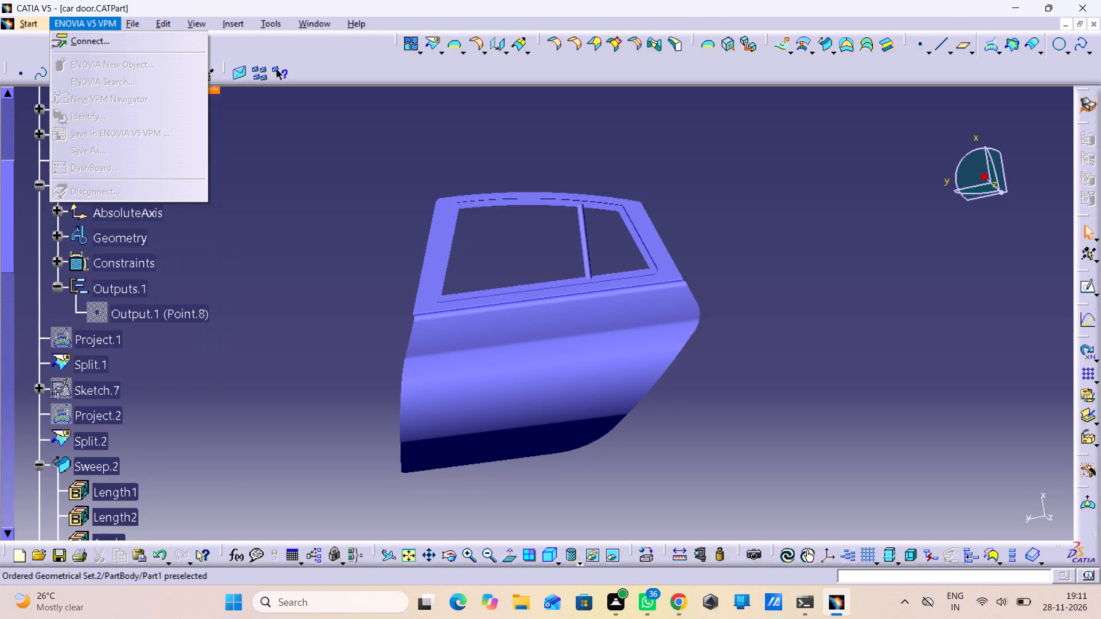
left_click(45, 56)
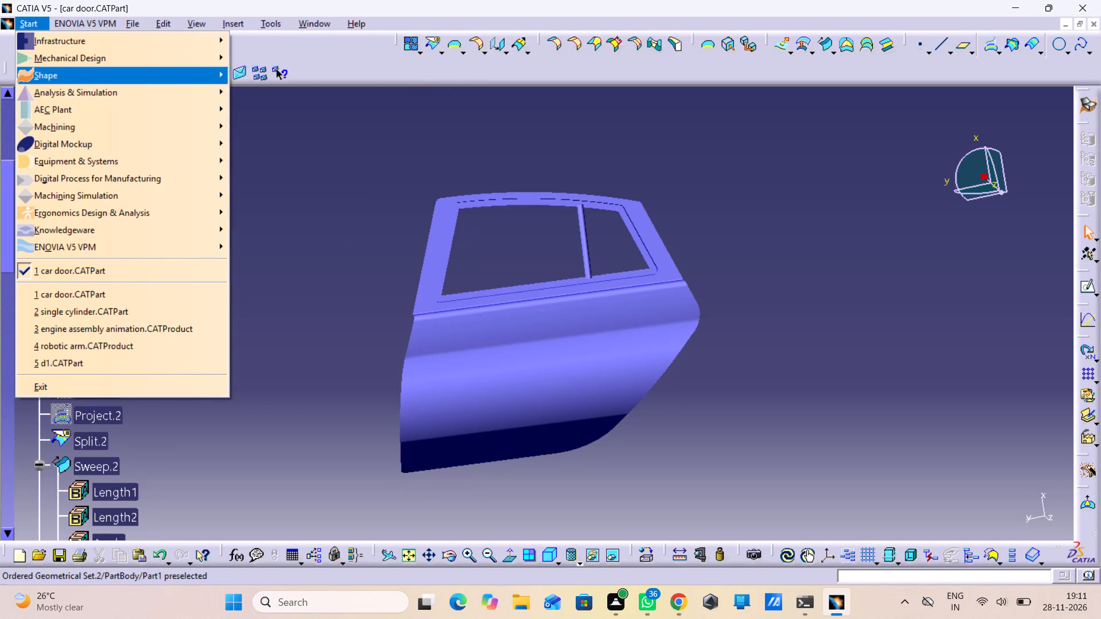
left_click(188, 66)
left_click(268, 53)
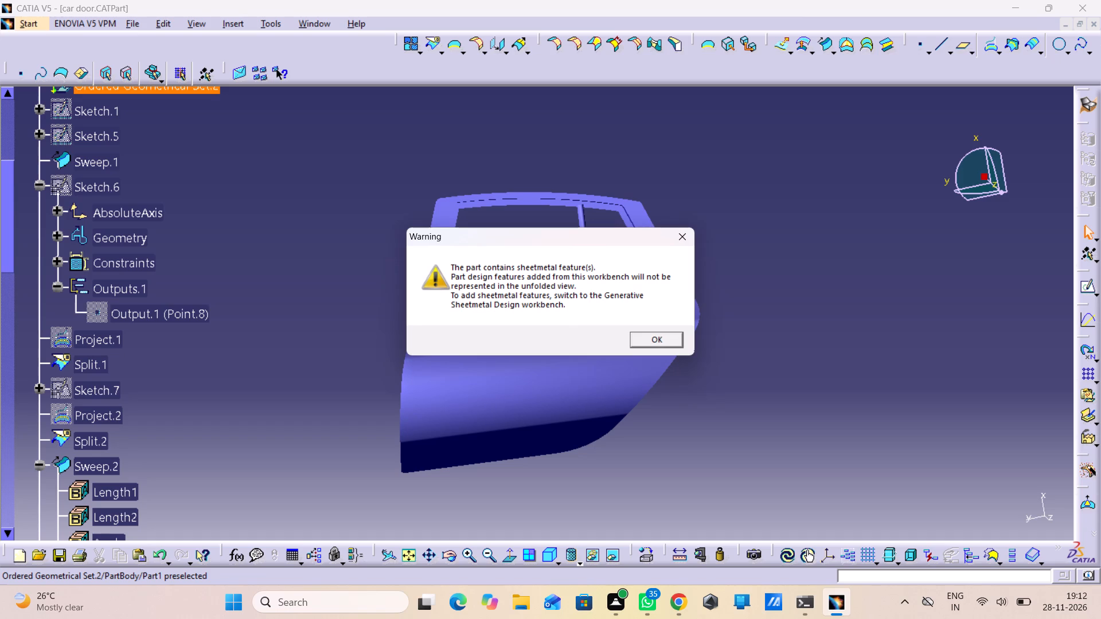
left_click(658, 337)
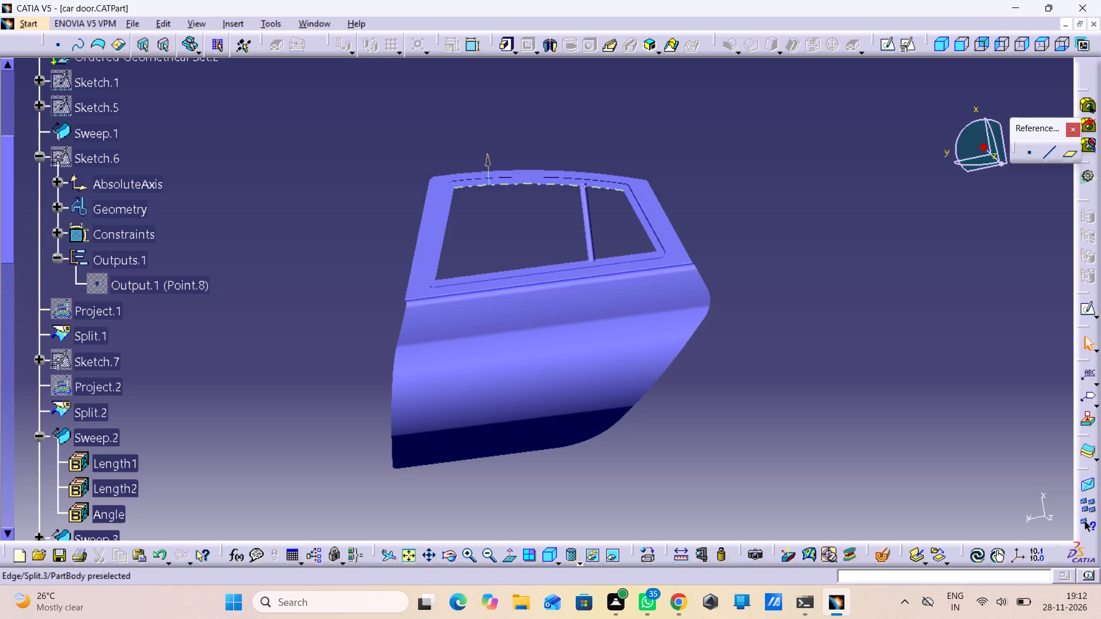
Create a new part named Part2 with hybrid design, a geometrical set and an ordered geometrical set enabled.
key("alt+s")
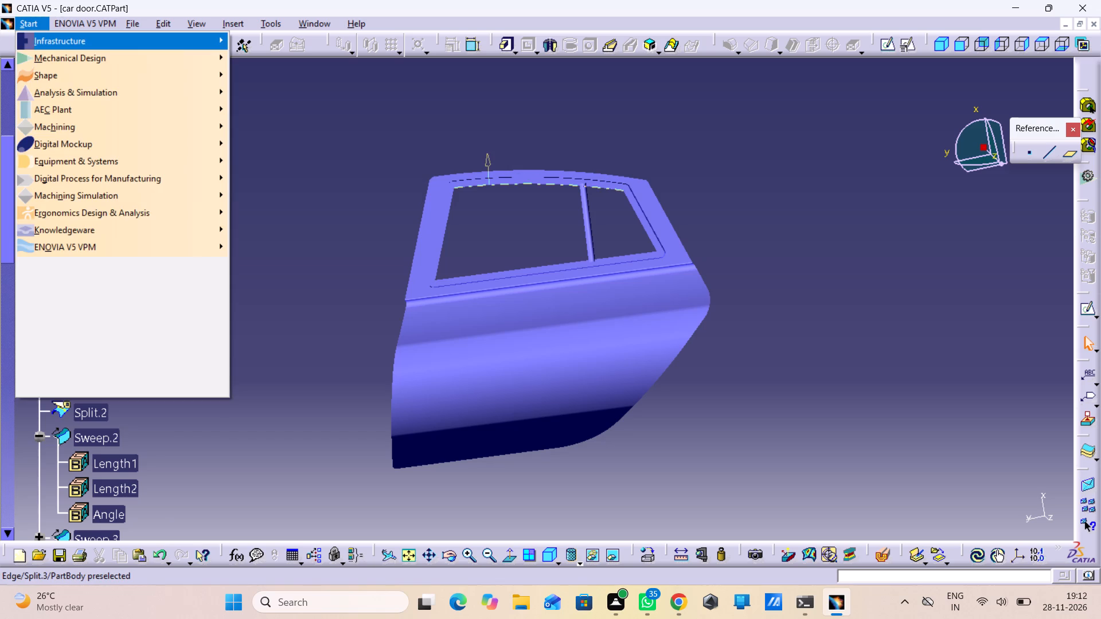
type("mp")
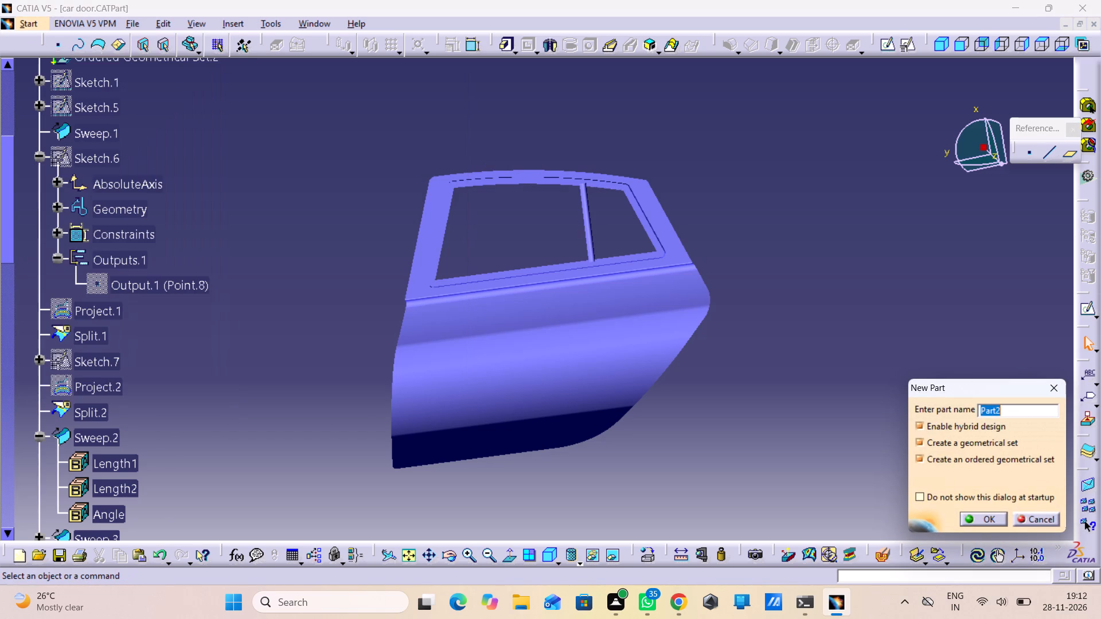
left_click(992, 514)
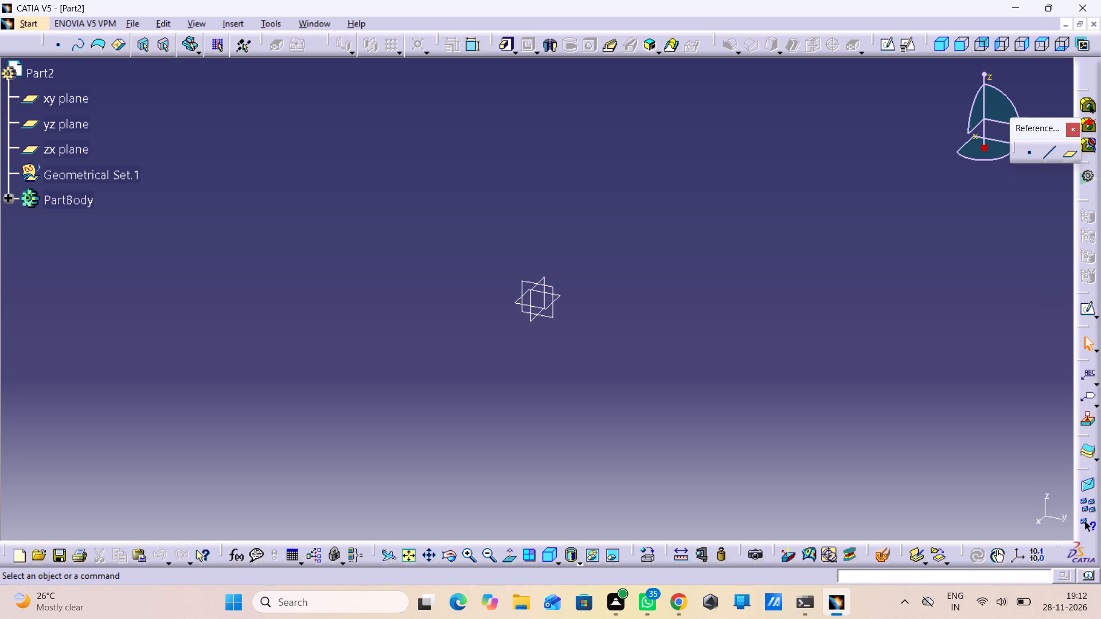
Select the xy plane and dock the floating Reference toolbar along the window edge beside the specification tree.
scroll(84, 96, "down", 1)
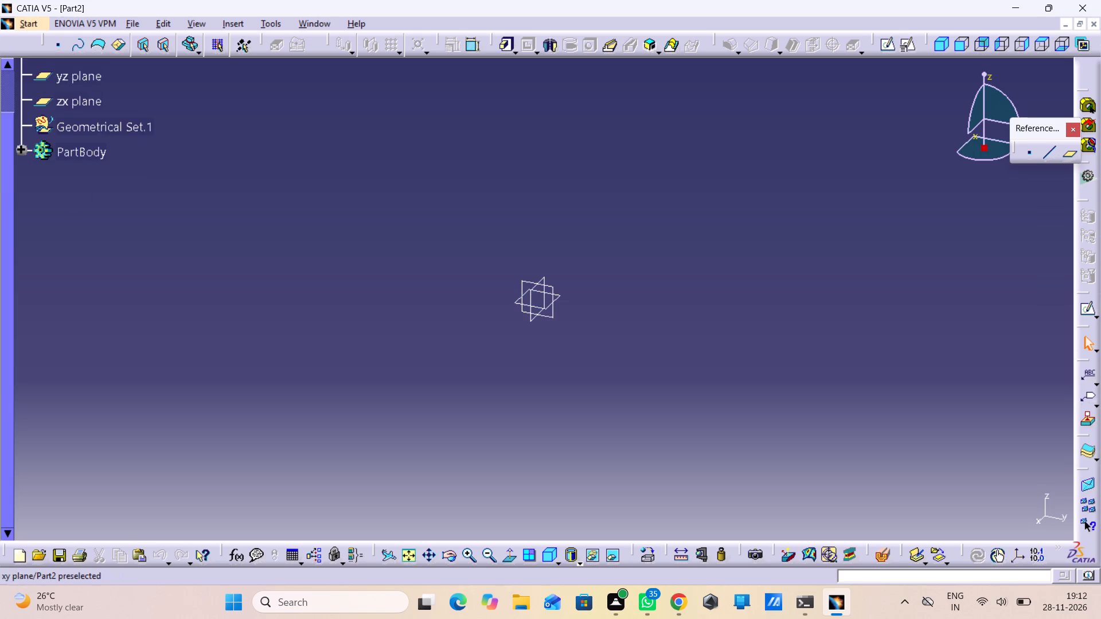
scroll(106, 76, "up", 1)
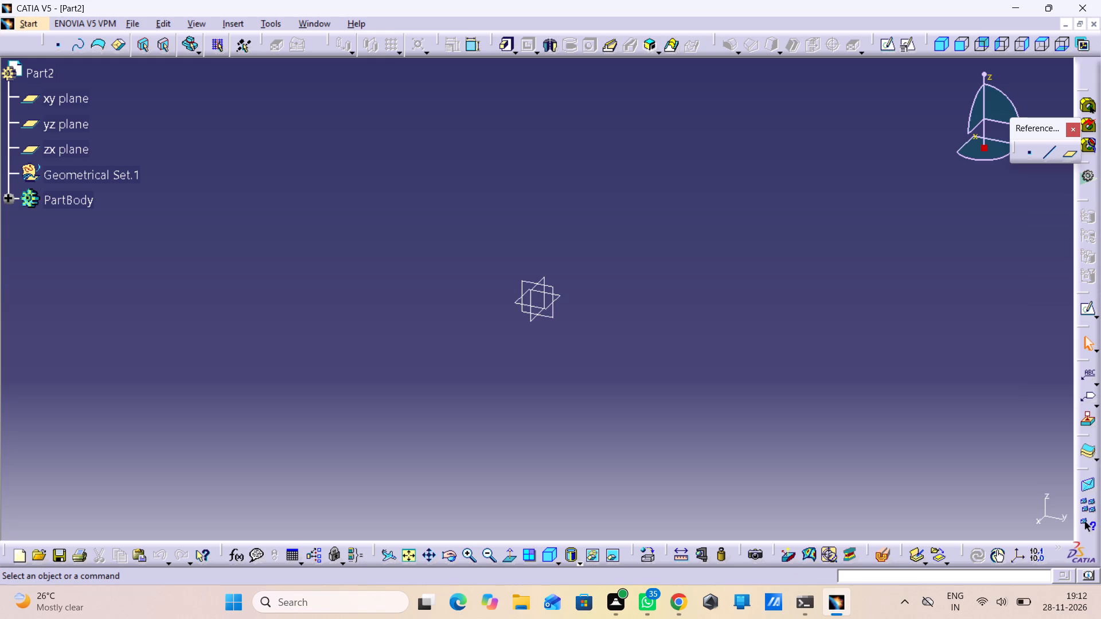
left_click(559, 300)
left_click_drag(1022, 135, 1028, 93)
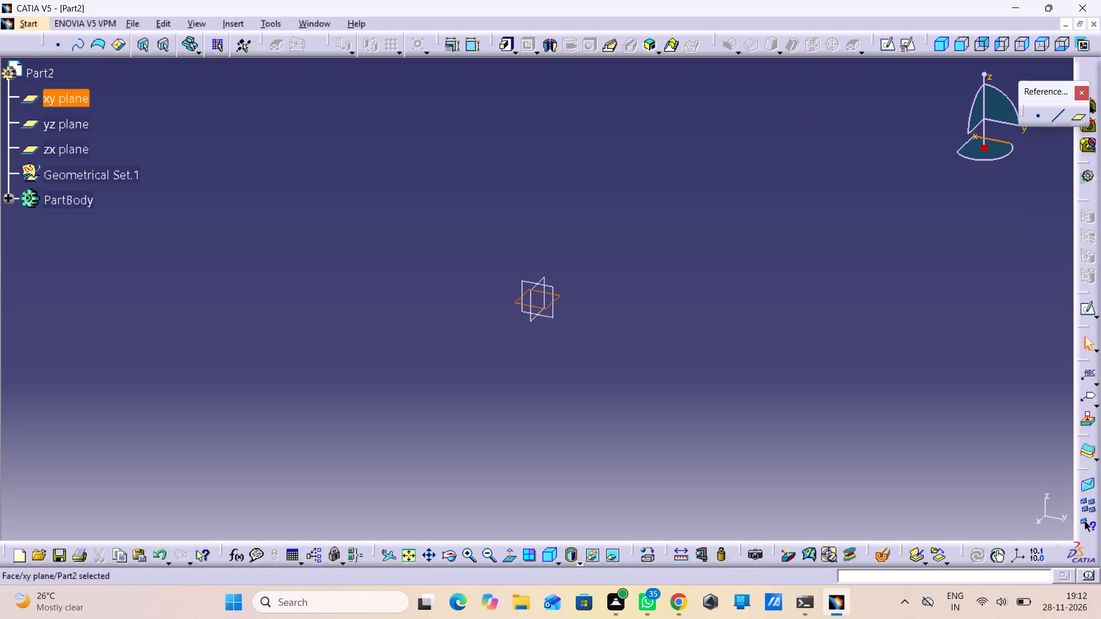
left_click_drag(1037, 92, 0, 239)
left_click_drag(0, 239, 18, 80)
left_click_drag(18, 80, 0, 285)
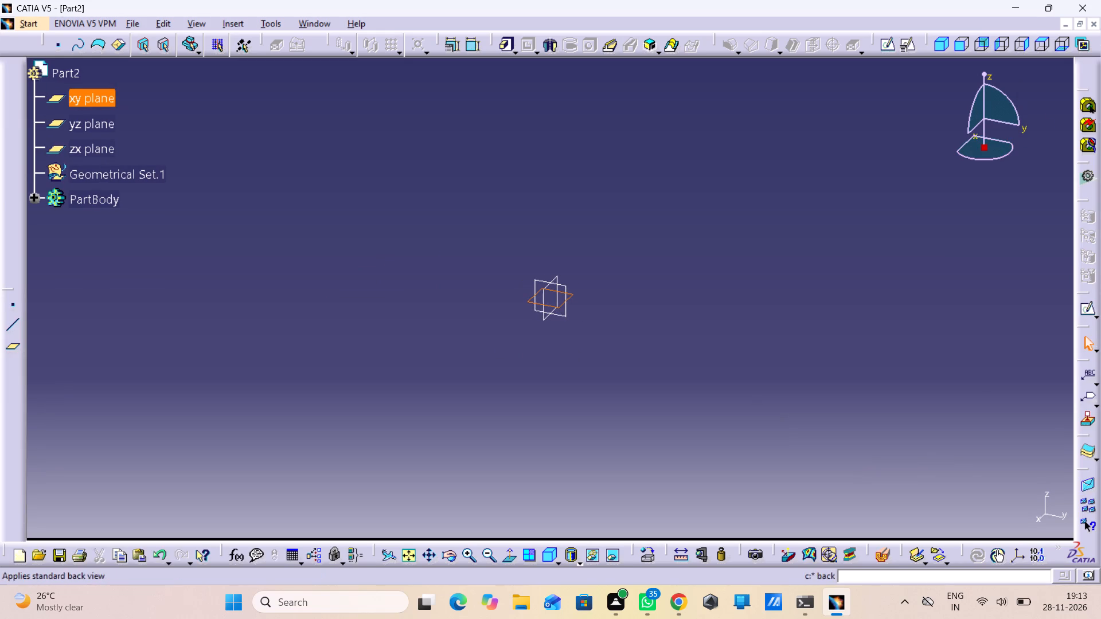
Open a positioned sketch on the xy plane with its axes swapped and the V direction reversed.
left_click(900, 56)
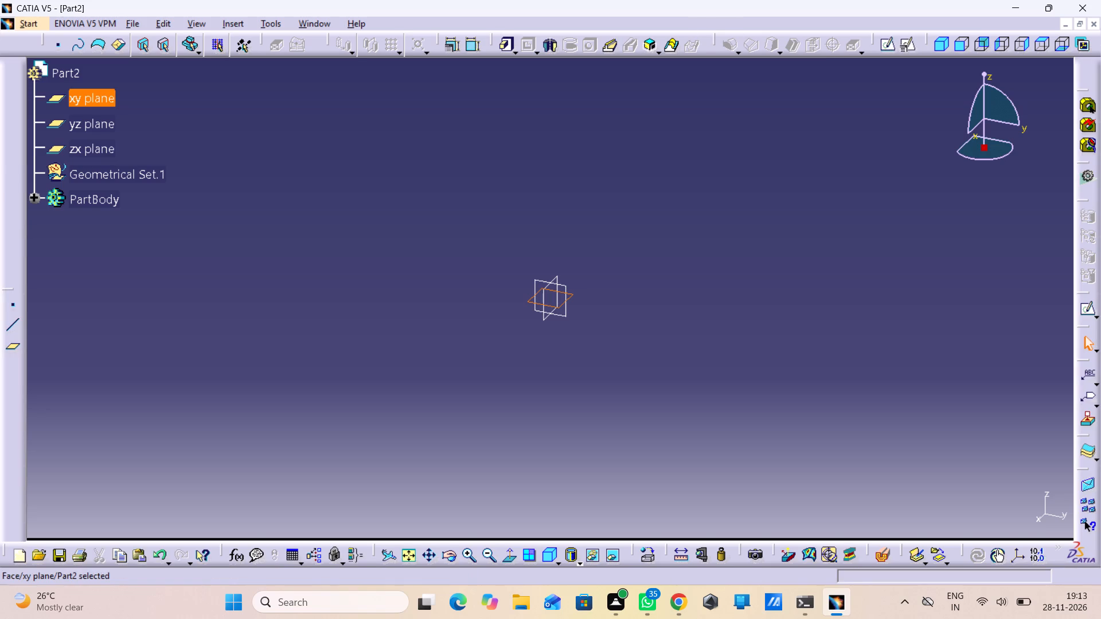
left_click(904, 48)
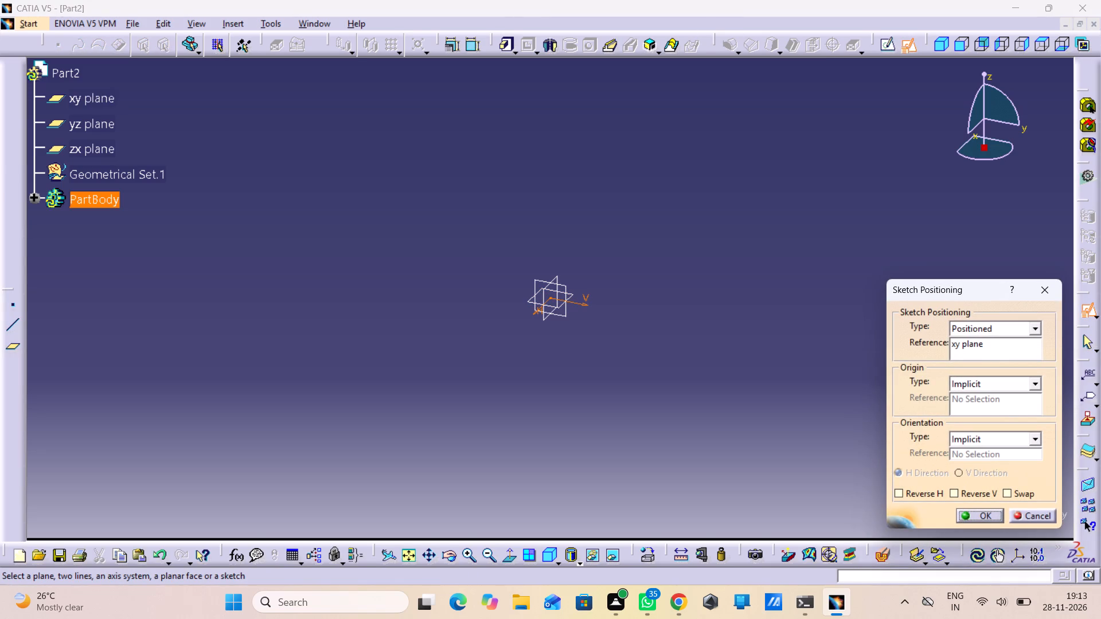
left_click(1017, 492)
left_click(963, 489)
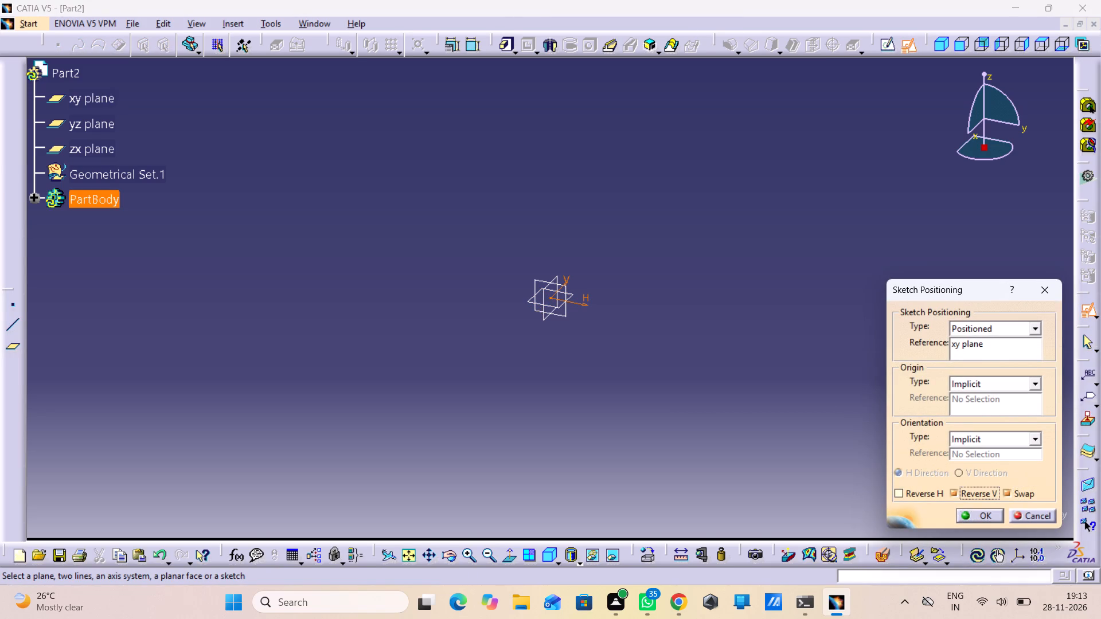
left_click(961, 518)
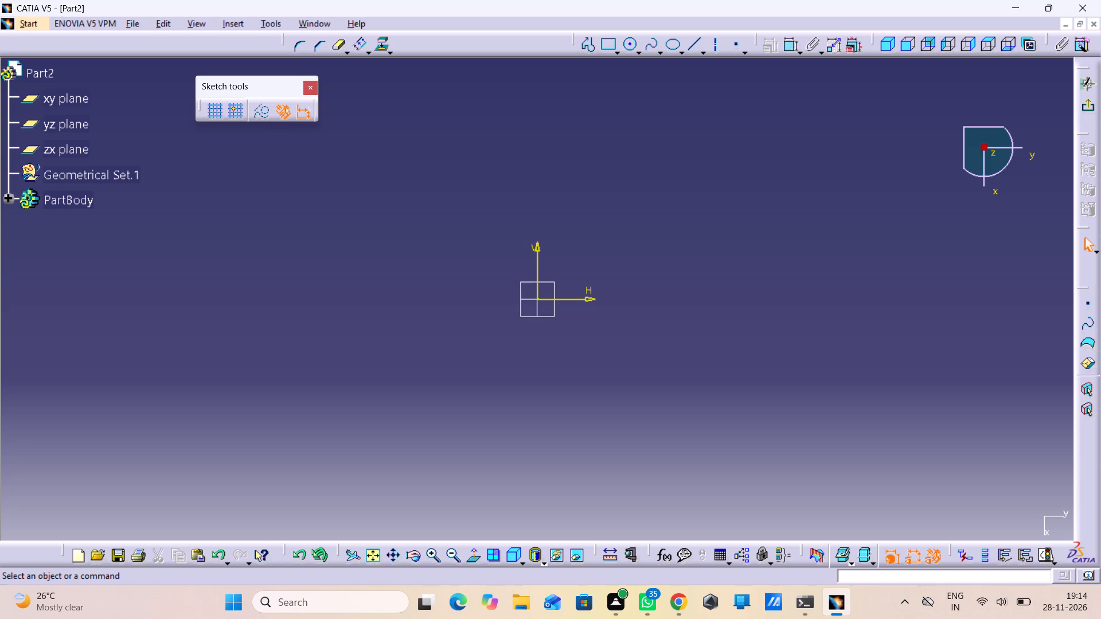
Sketch a circle centred on the origin, constrain its diameter to 62 mm, and exit the sketch.
left_click(633, 45)
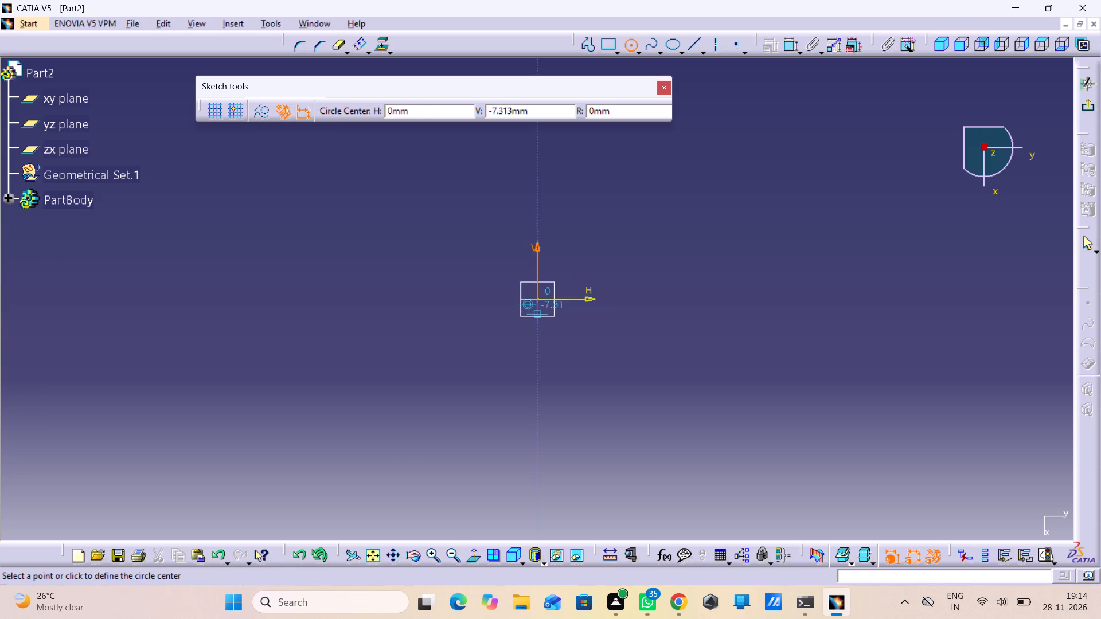
left_click(538, 301)
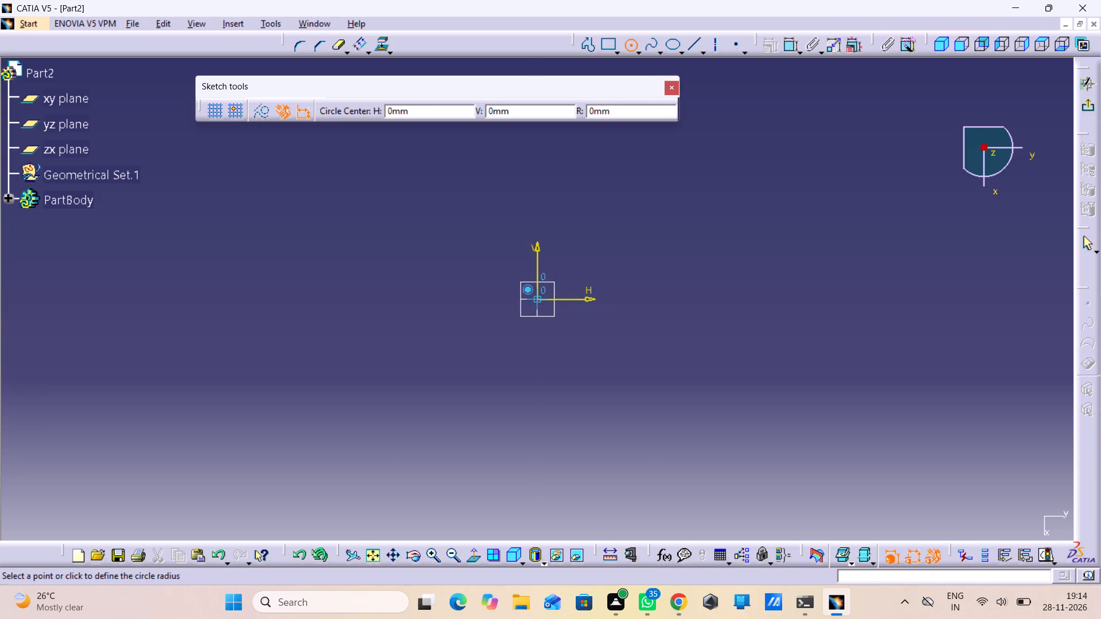
left_click(576, 393)
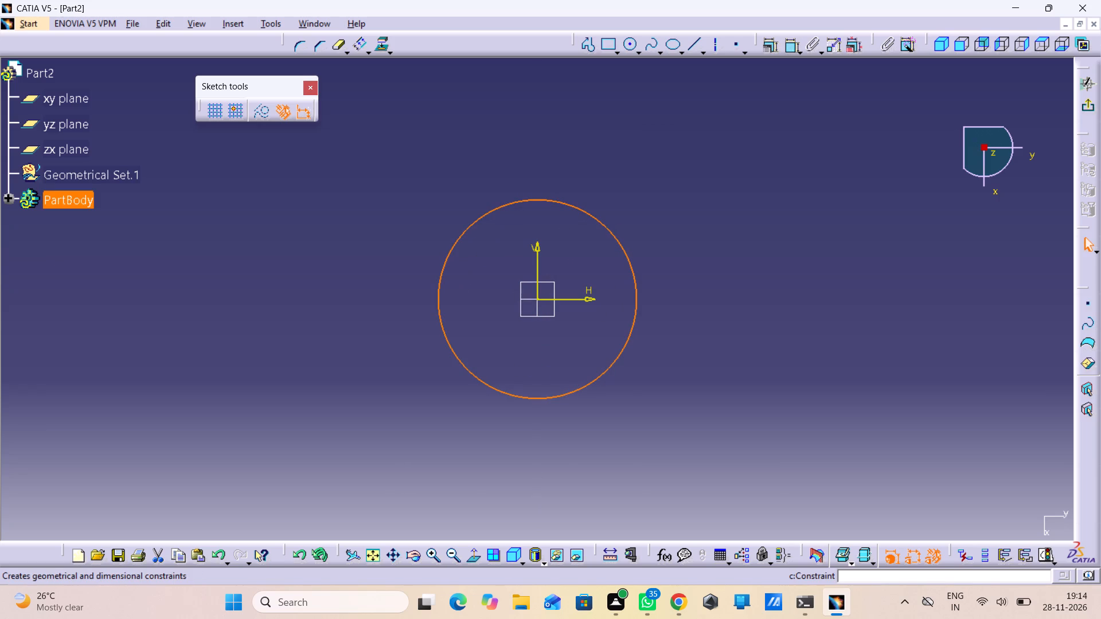
left_click(785, 47)
left_click(627, 215)
double_click(626, 207)
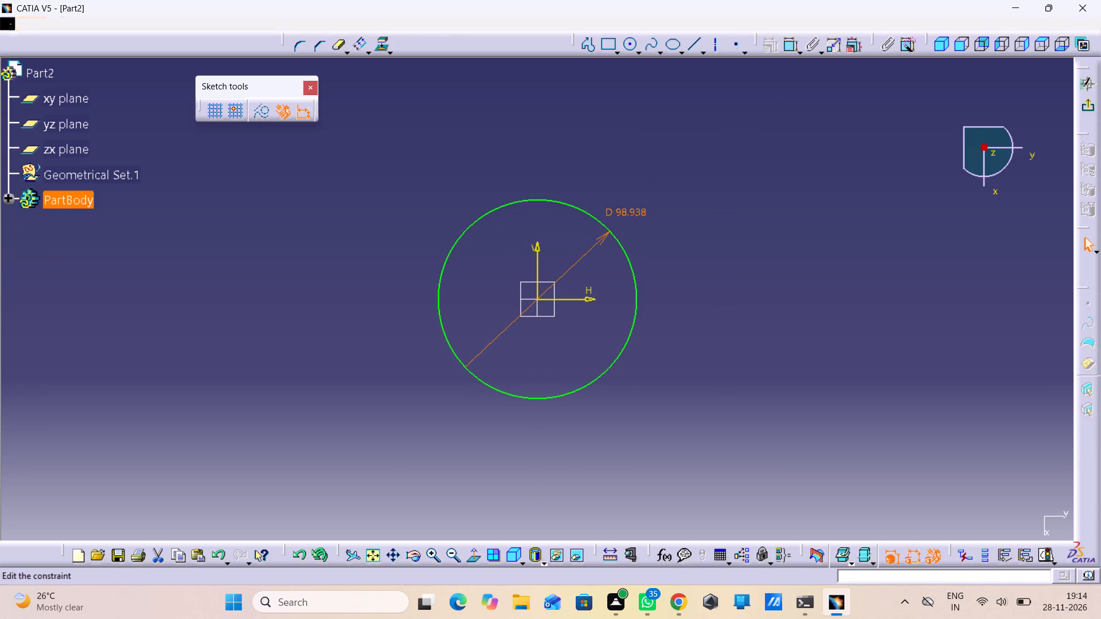
key("6")
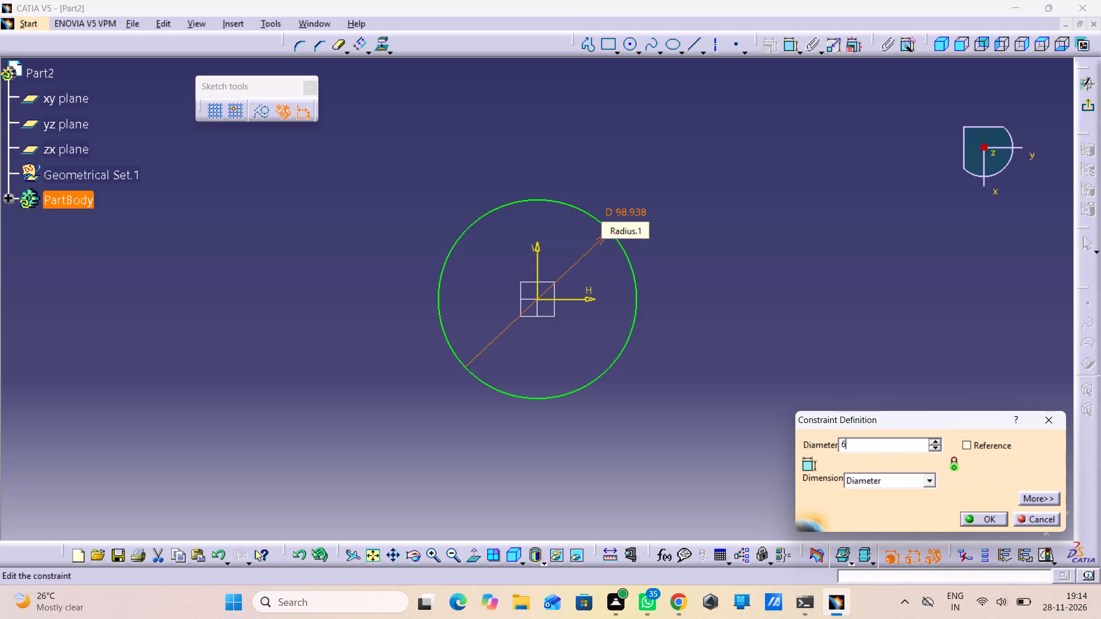
key("2")
key("Return")
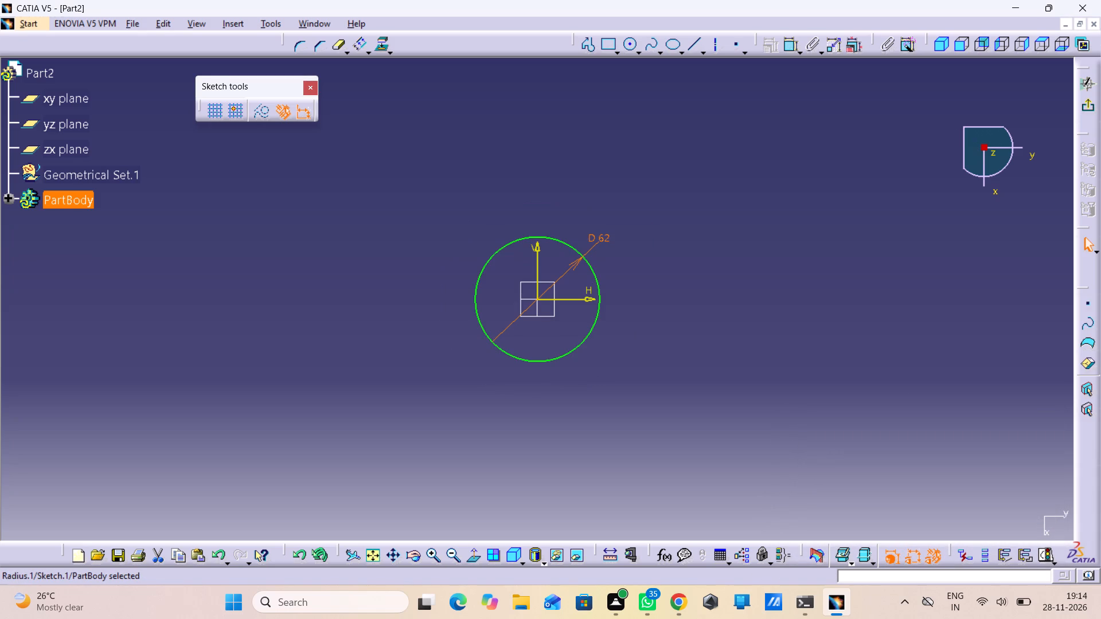
left_click(1088, 113)
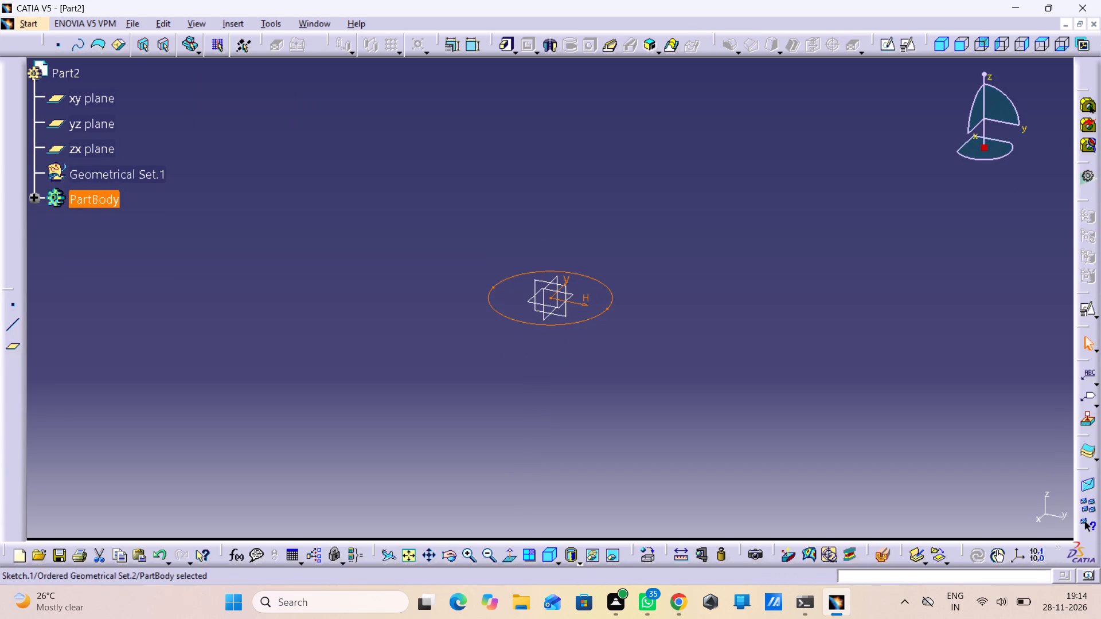
Pad the 62 mm circle sketch to a length of 8 mm.
left_click(514, 45)
left_click(512, 42)
left_click(503, 41)
left_click(675, 330)
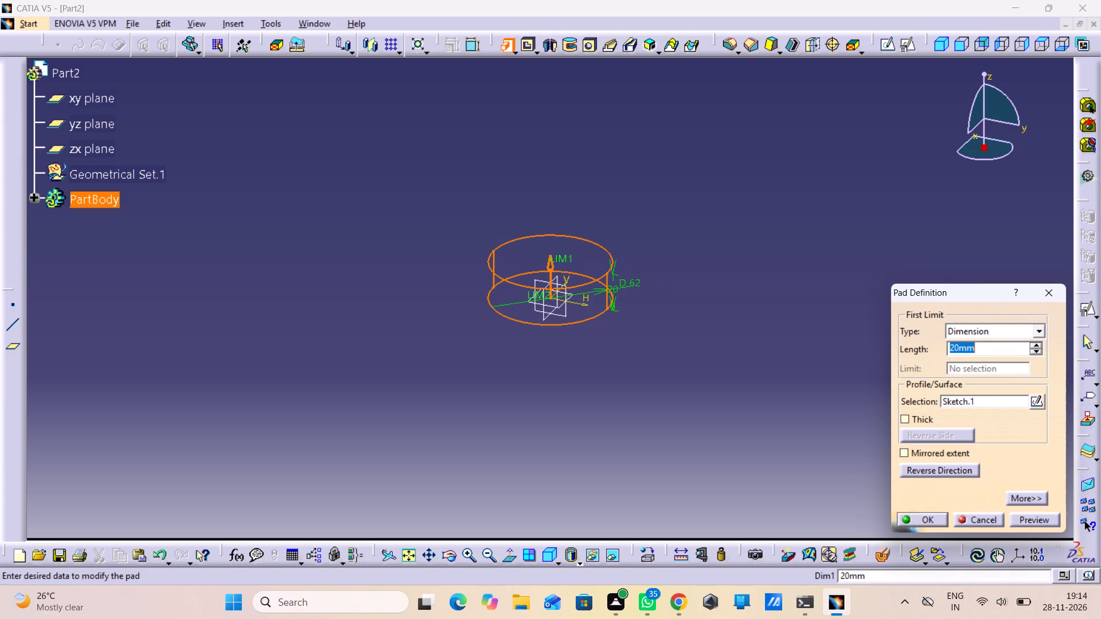
key("8")
key("Return")
left_click(930, 394)
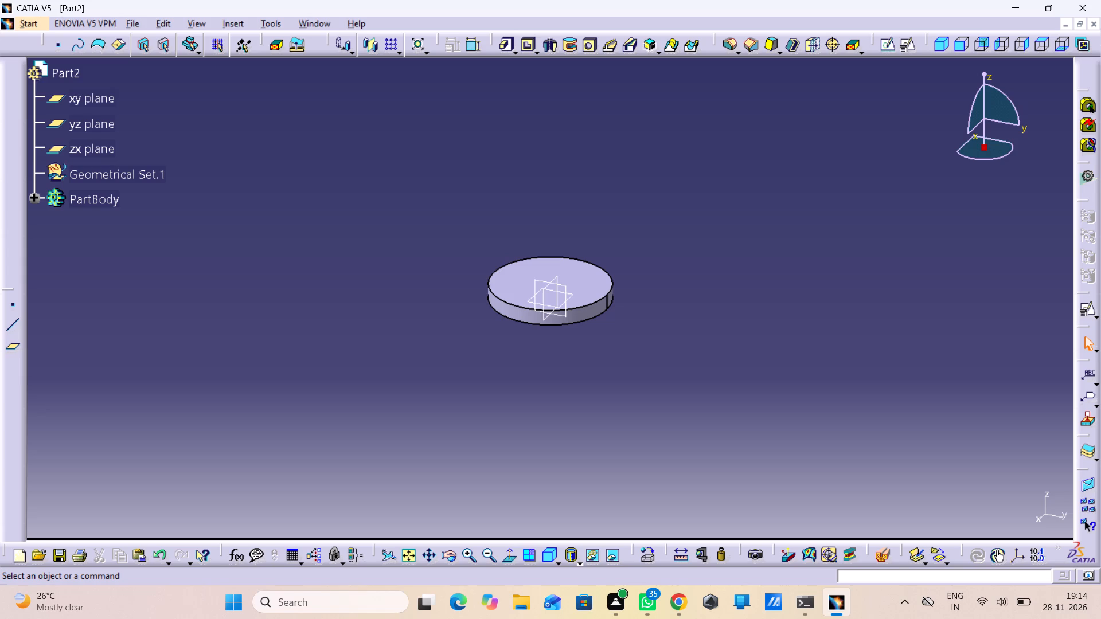
Open a positioned sketch on the disc's underside face with its axes swapped and the V direction reversed.
middle_click_drag(826, 479, 529, 220)
right_click_drag(825, 479, 529, 220)
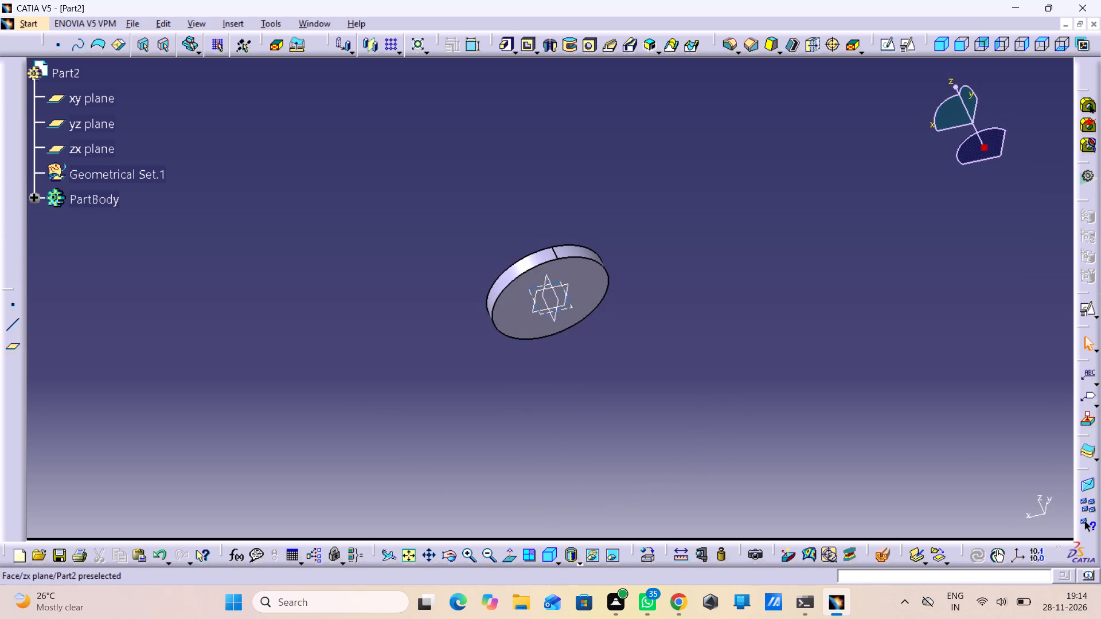
left_click(573, 285)
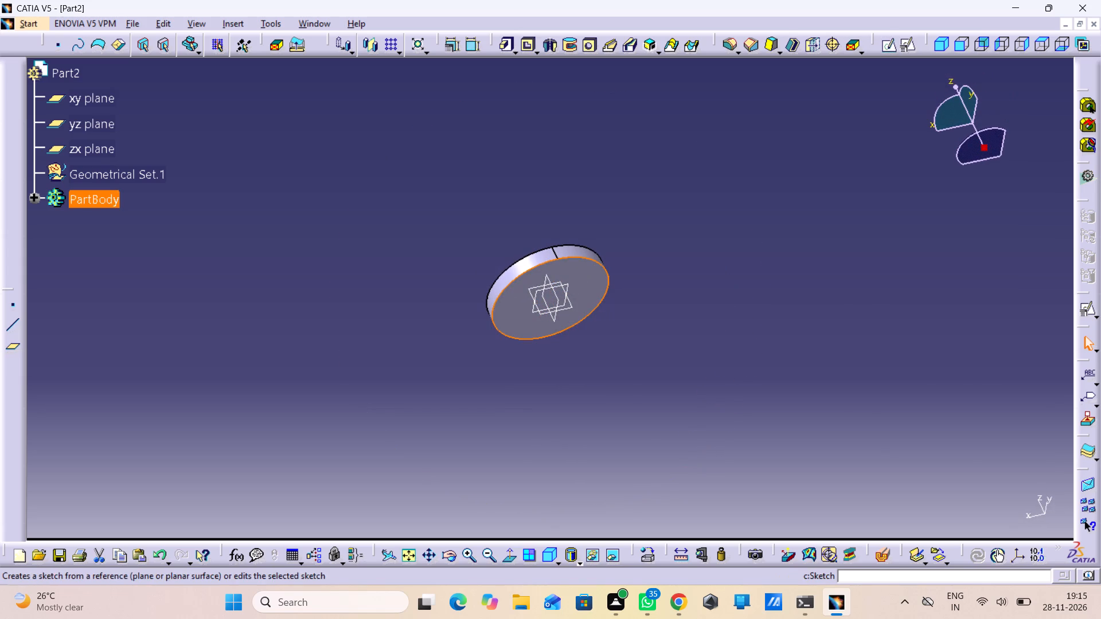
left_click_drag(903, 40, 905, 54)
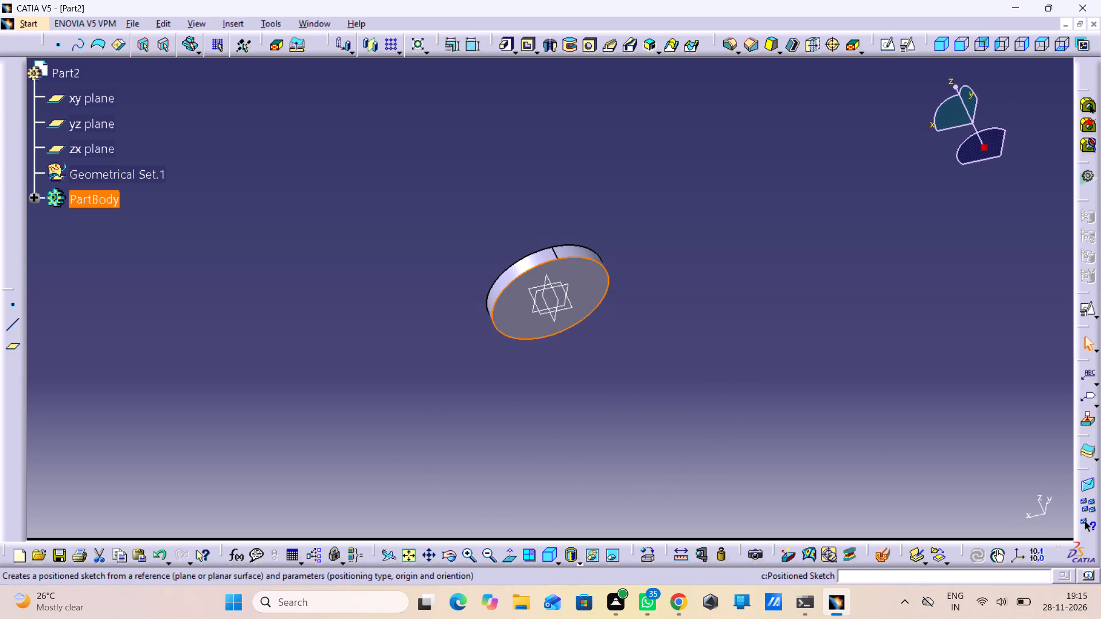
left_click(912, 46)
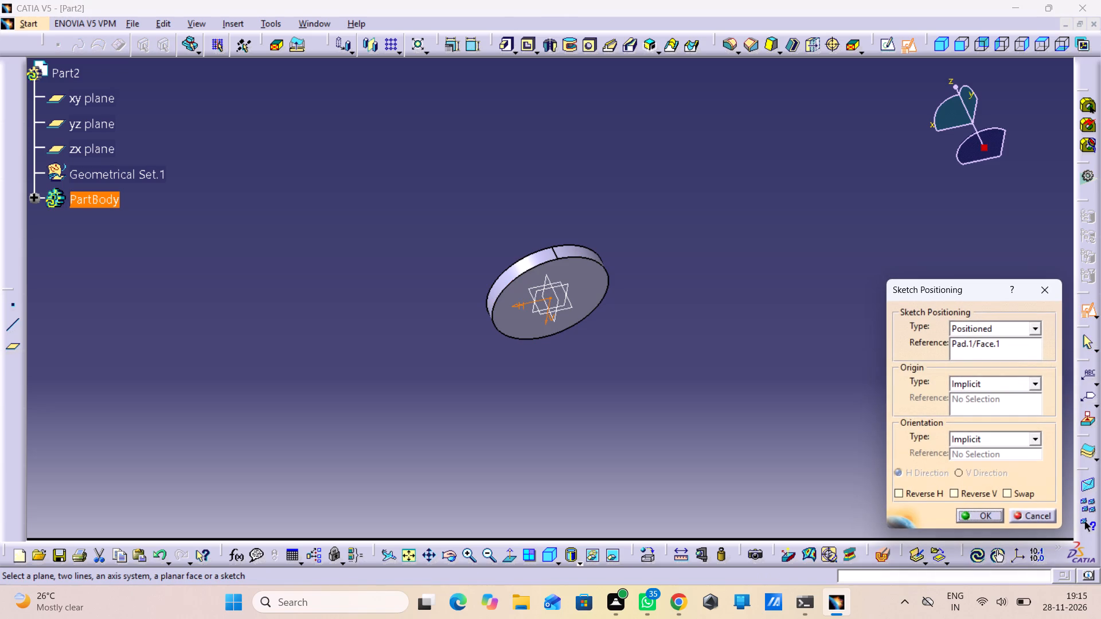
left_click(1019, 499)
left_click(992, 495)
left_click(977, 512)
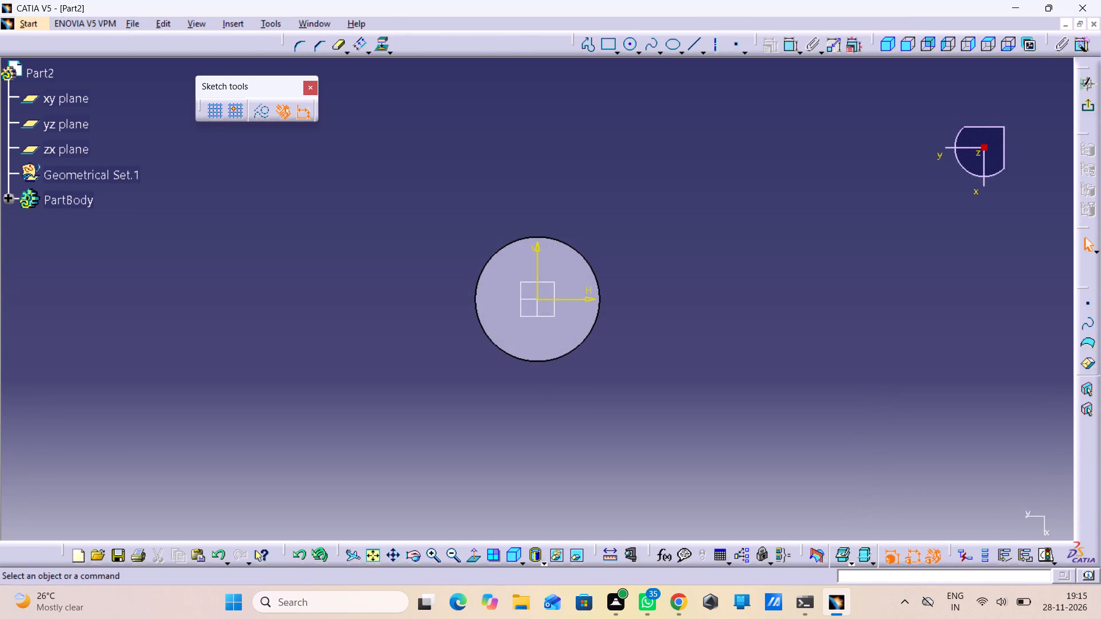
Sketch a circle centred on the origin, constrain its diameter to 40 mm, and exit the sketch.
left_click(635, 51)
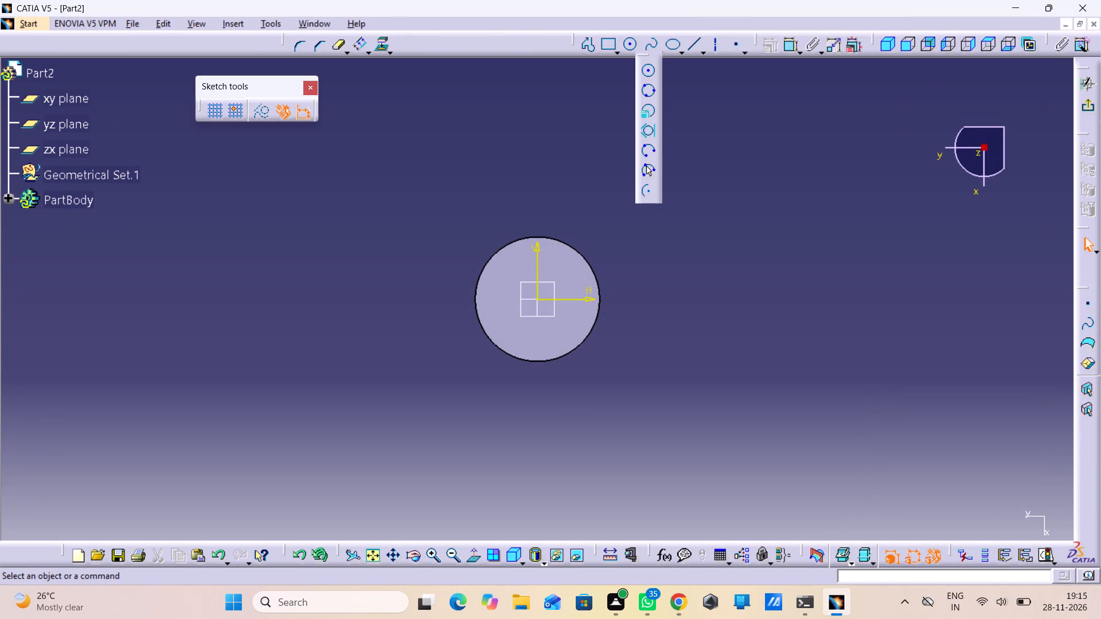
left_click(647, 70)
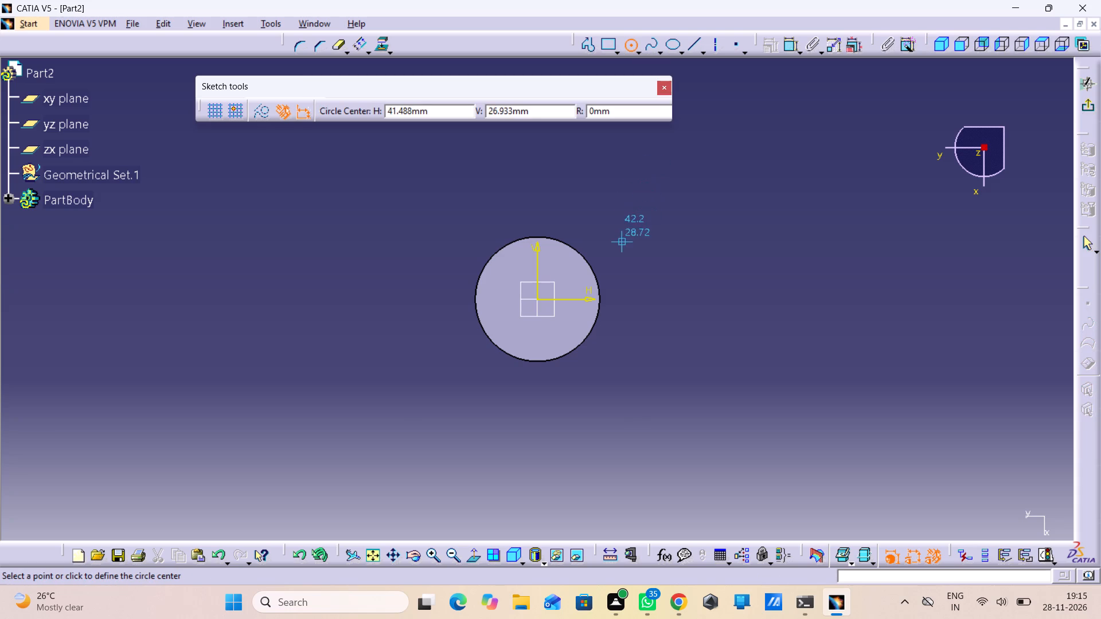
left_click(539, 301)
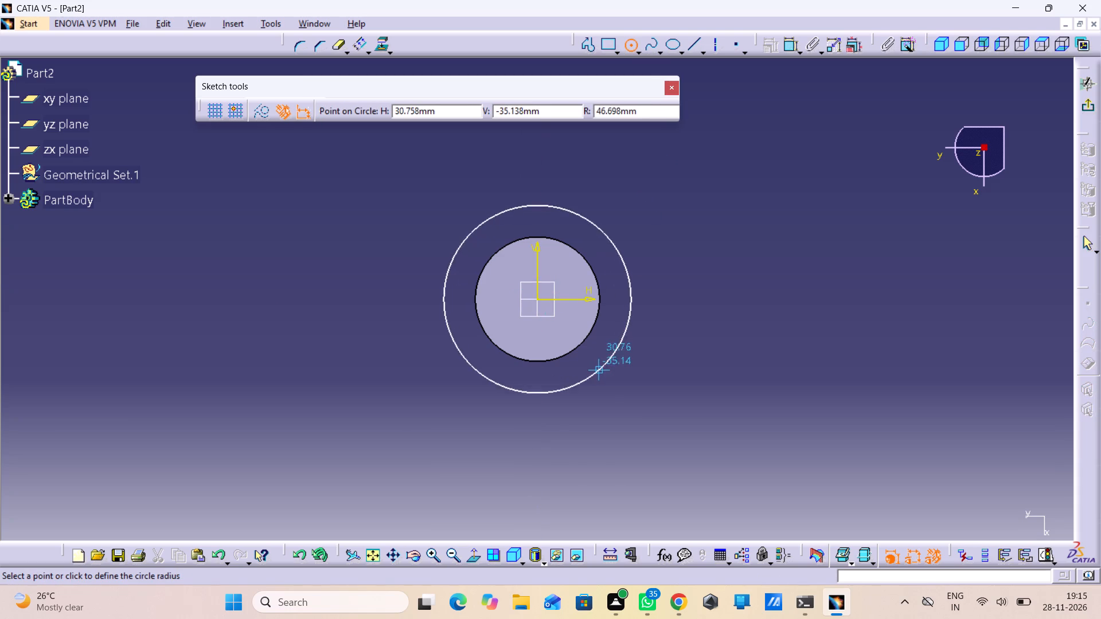
left_click(599, 369)
left_click(630, 43)
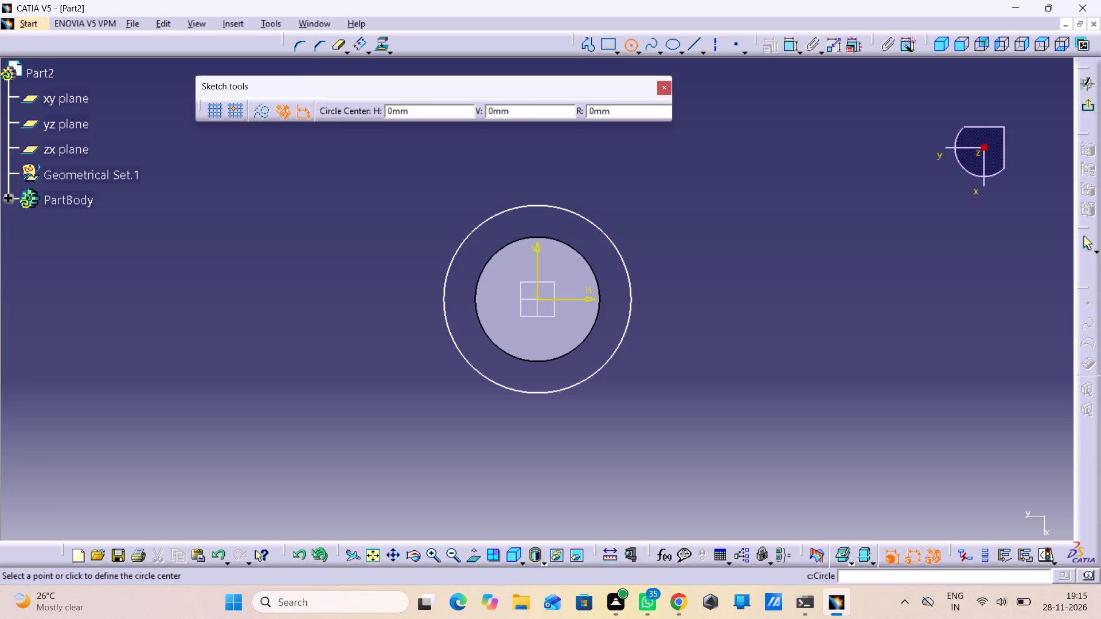
left_click(792, 48)
left_click(644, 268)
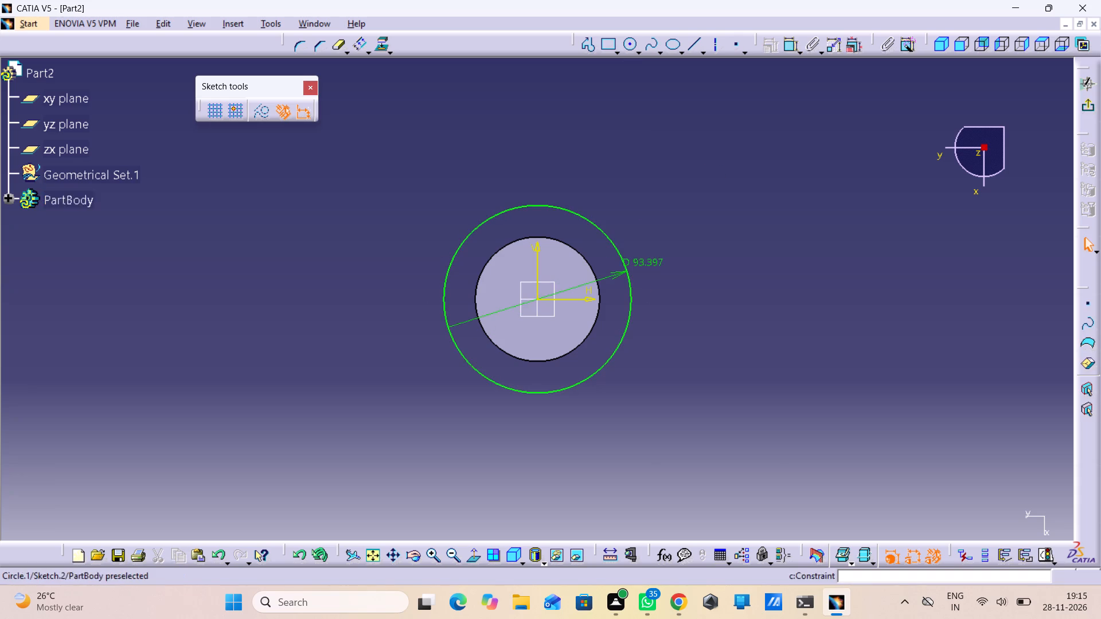
double_click(649, 262)
type("40")
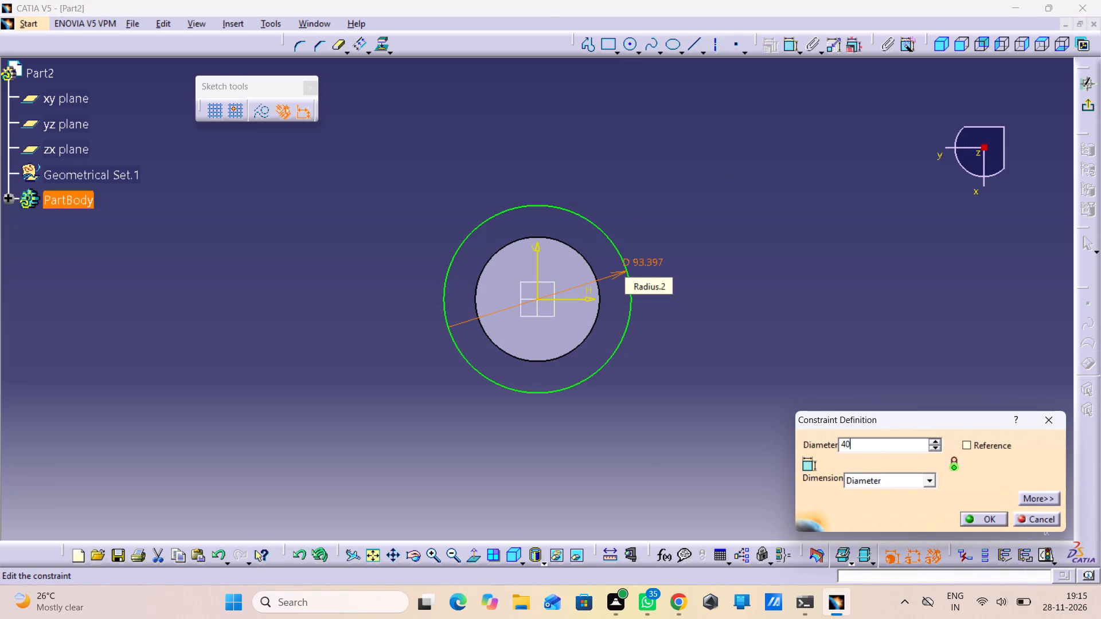
key("Return")
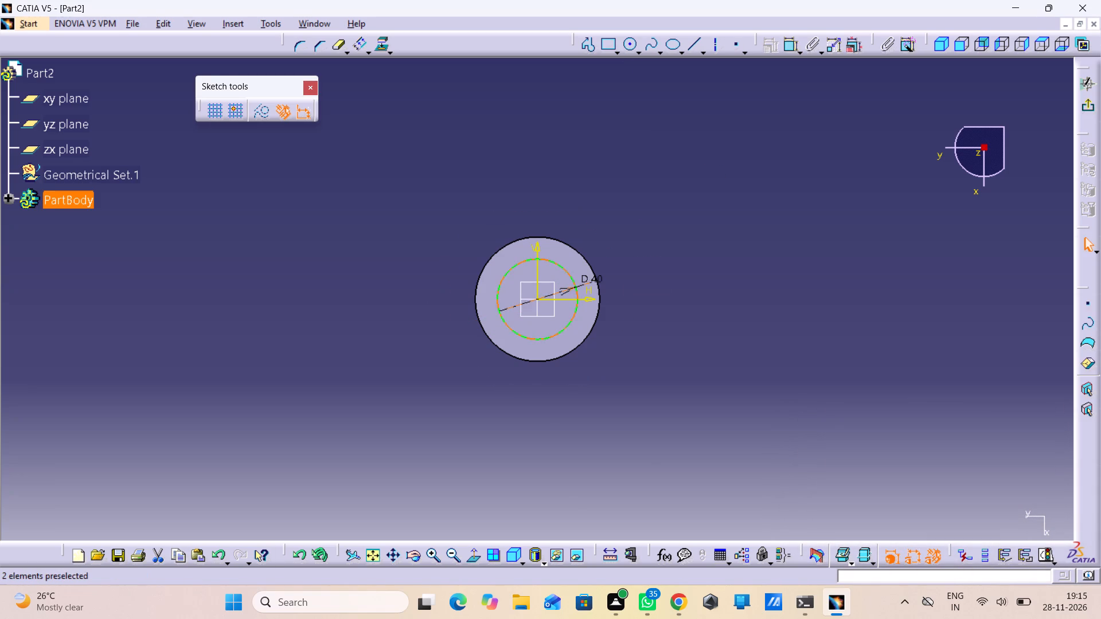
left_click_drag(592, 275, 647, 276)
left_click(637, 323)
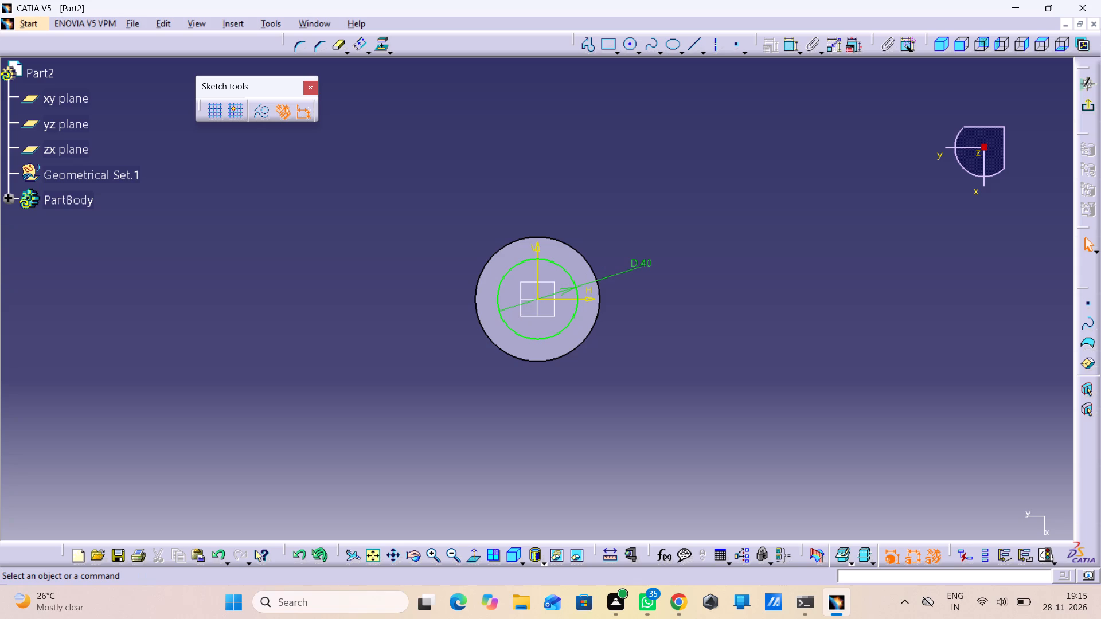
left_click(1083, 109)
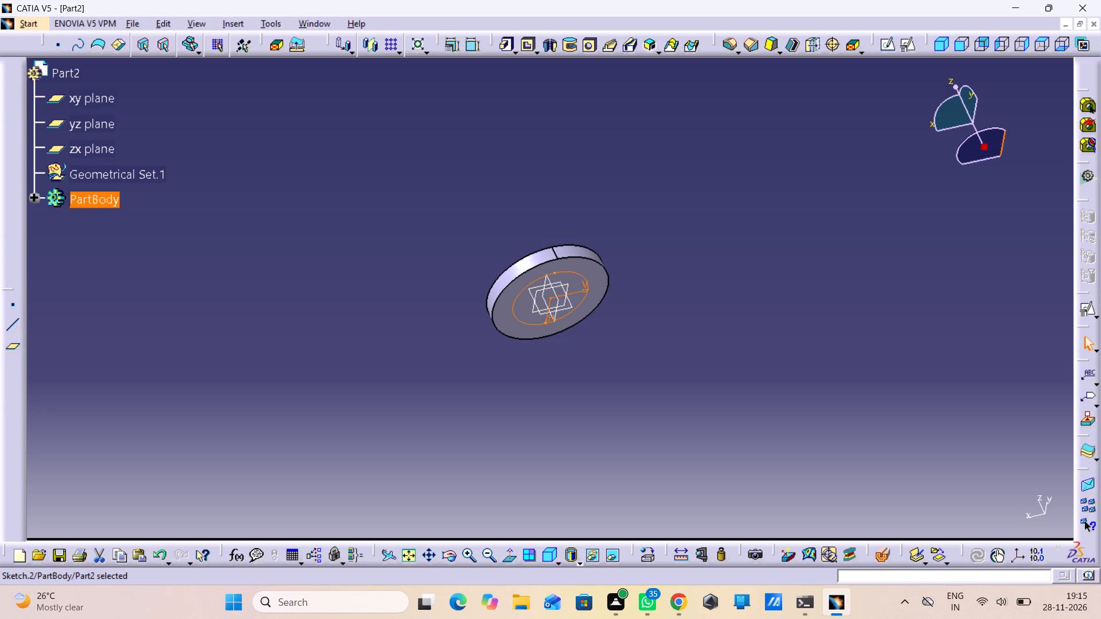
Pad the 40 mm circle sketch to a length of 5 mm.
left_click(509, 44)
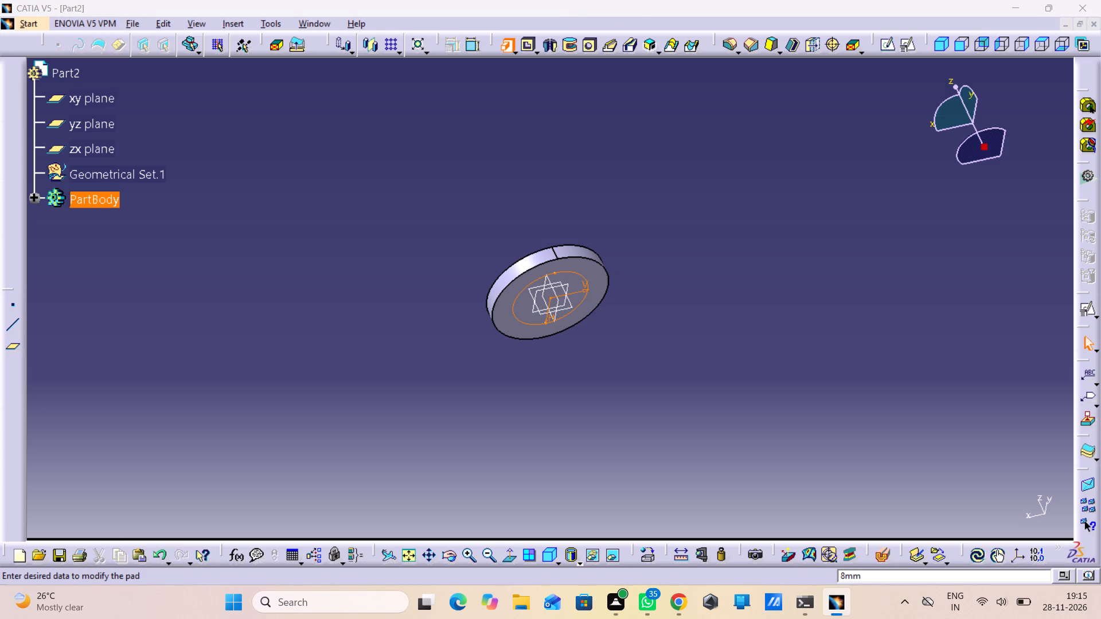
key("5")
key("Return")
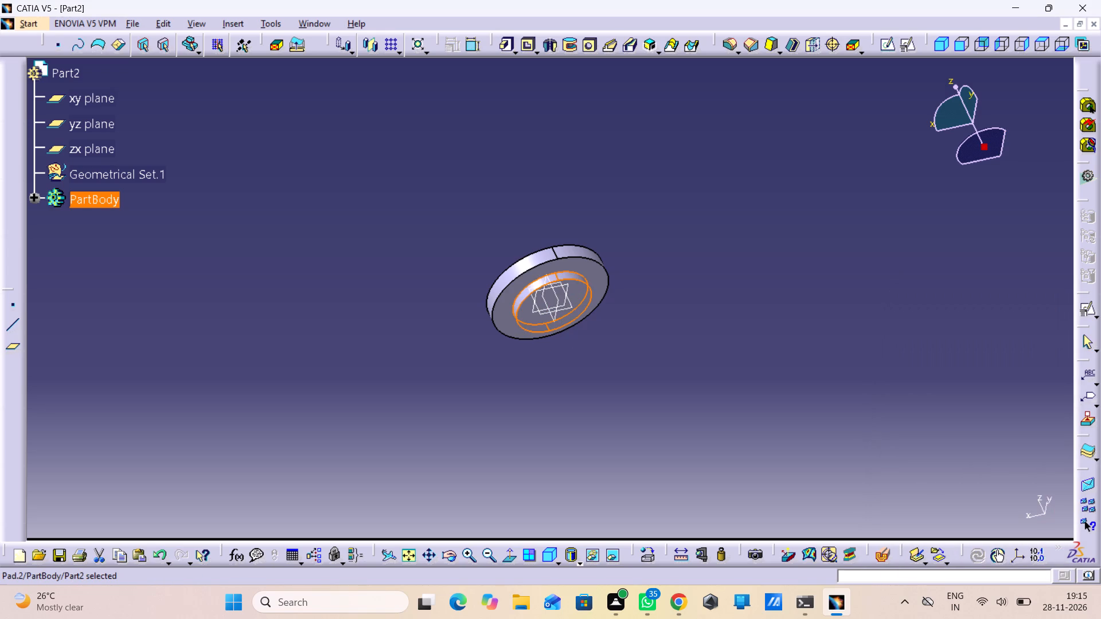
left_click(799, 221)
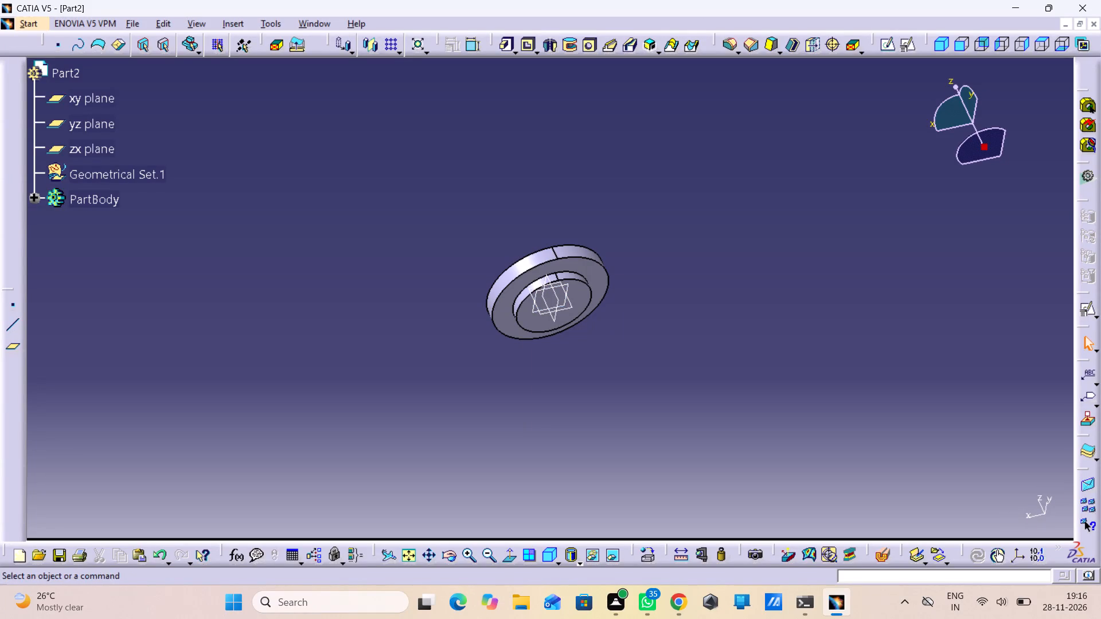
On a new zx plane sketch, draw a closed rectangular profile about 11.3 by 2.1 mm across the smaller disc's +H side, just below the larger disc.
left_click_drag(99, 142, 104, 142)
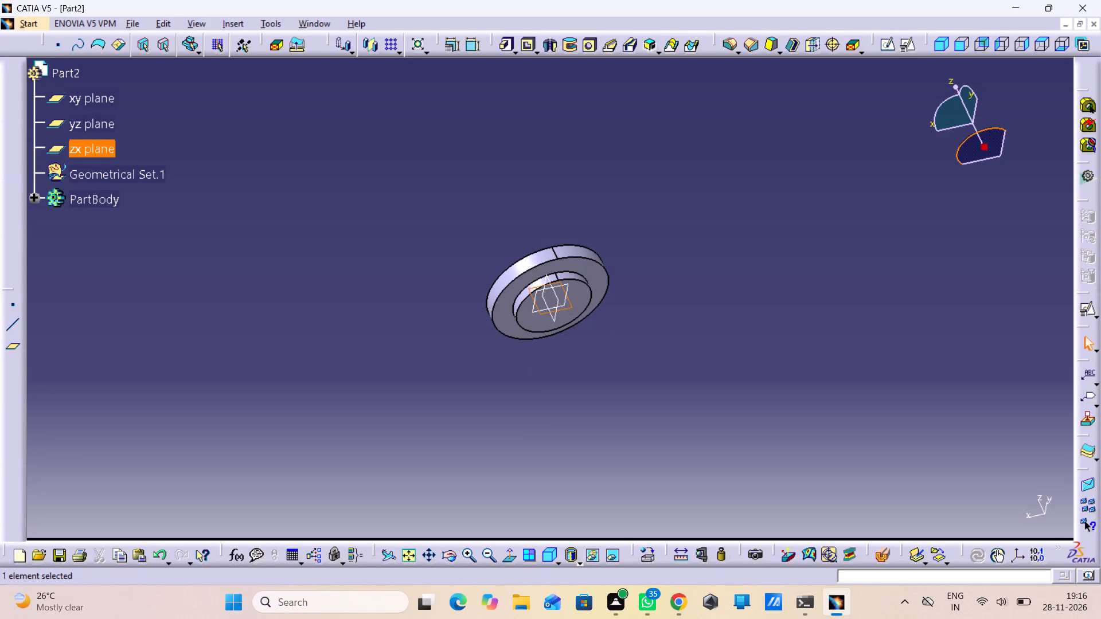
left_click(887, 38)
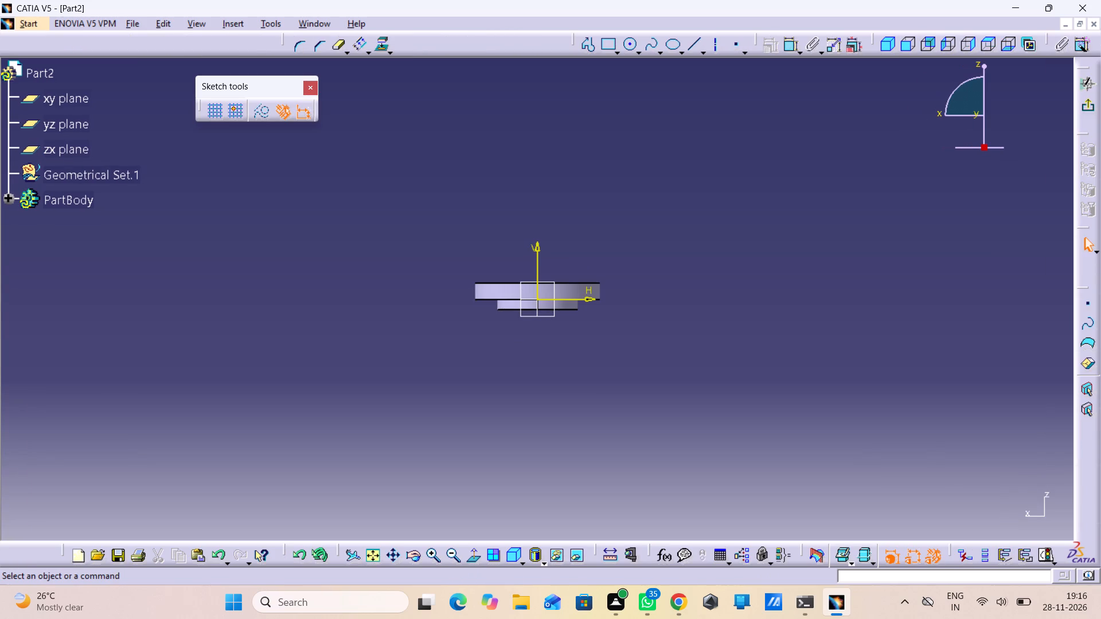
middle_click_drag(500, 426, 507, 383)
right_click(500, 426)
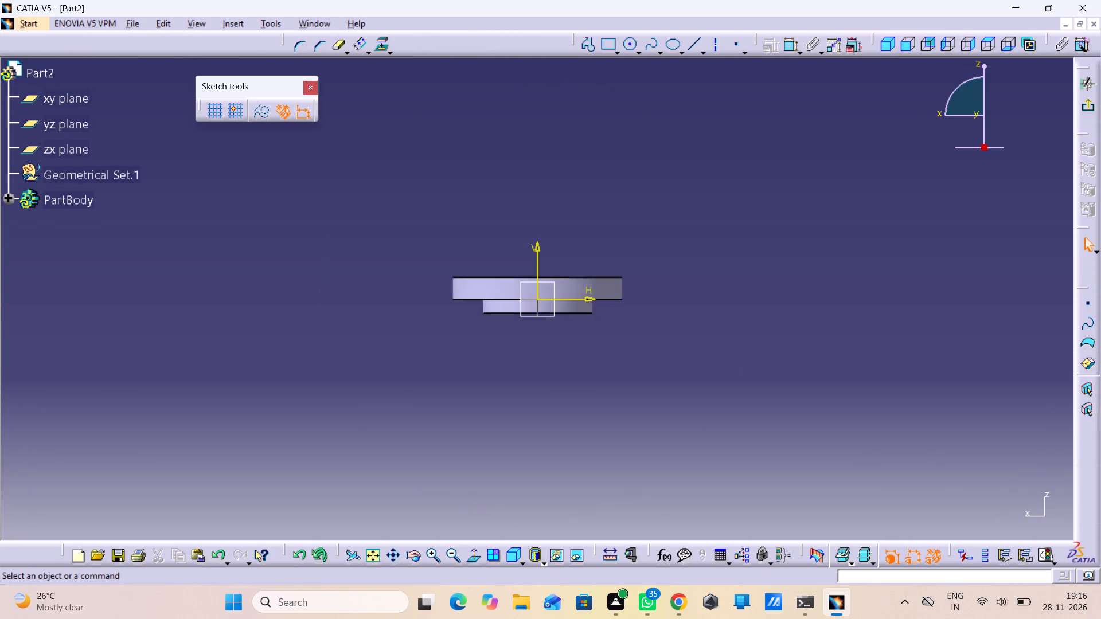
middle_click_drag(507, 383, 516, 241)
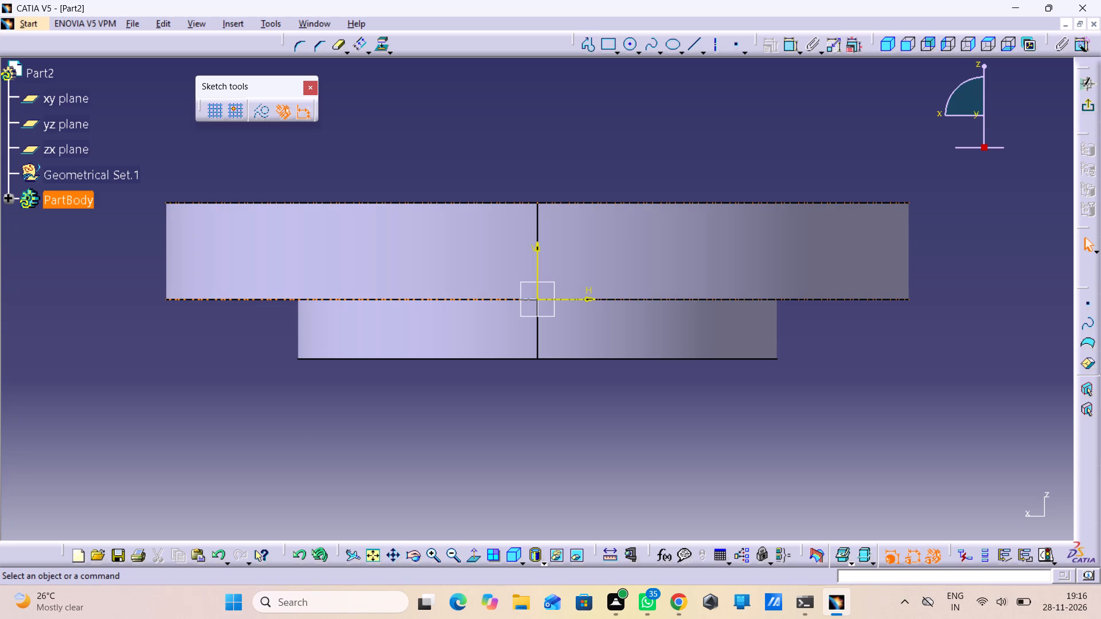
double_click(594, 48)
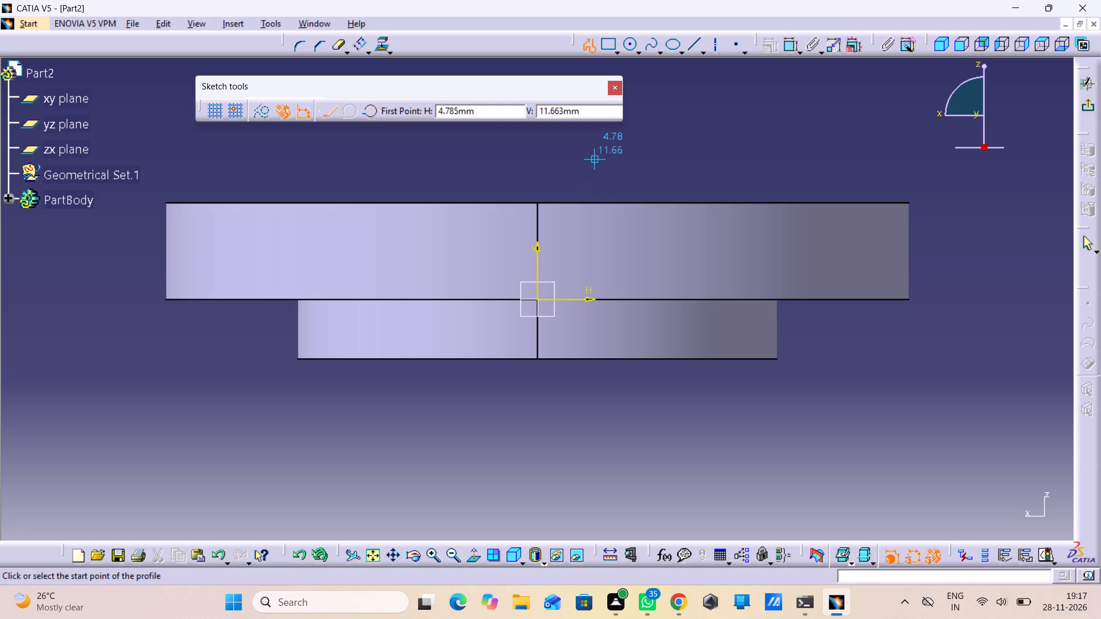
left_click(736, 313)
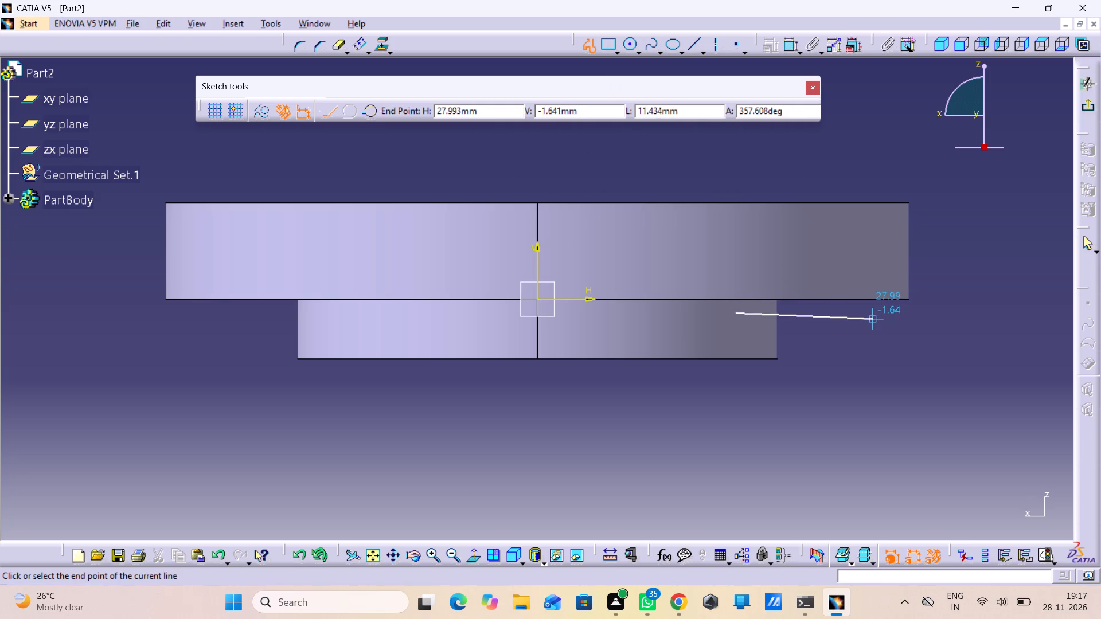
left_click(872, 314)
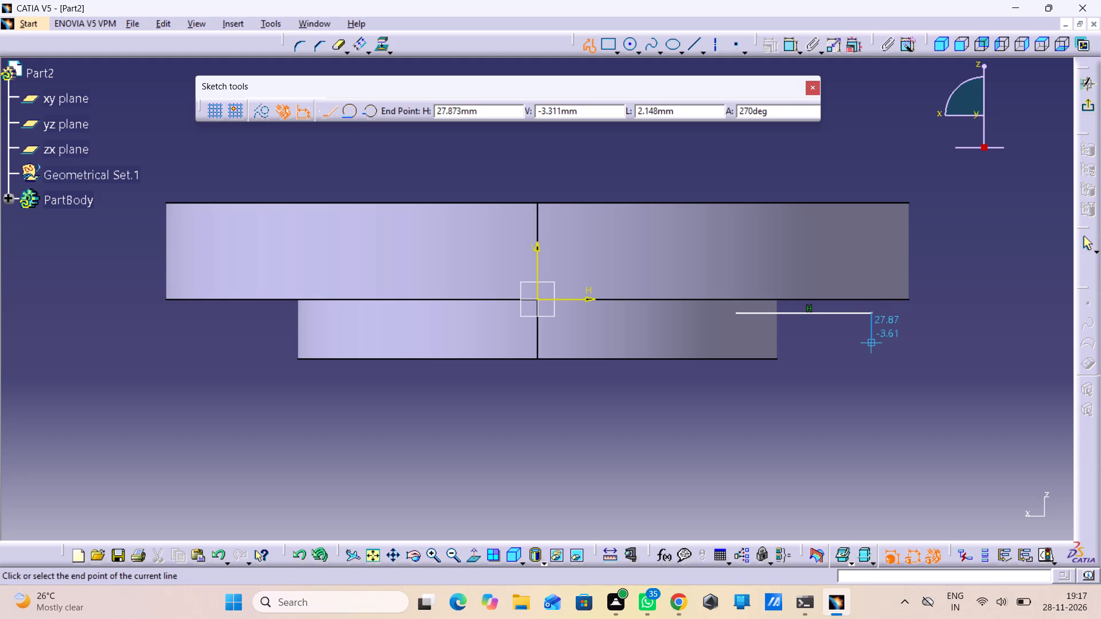
left_click(874, 339)
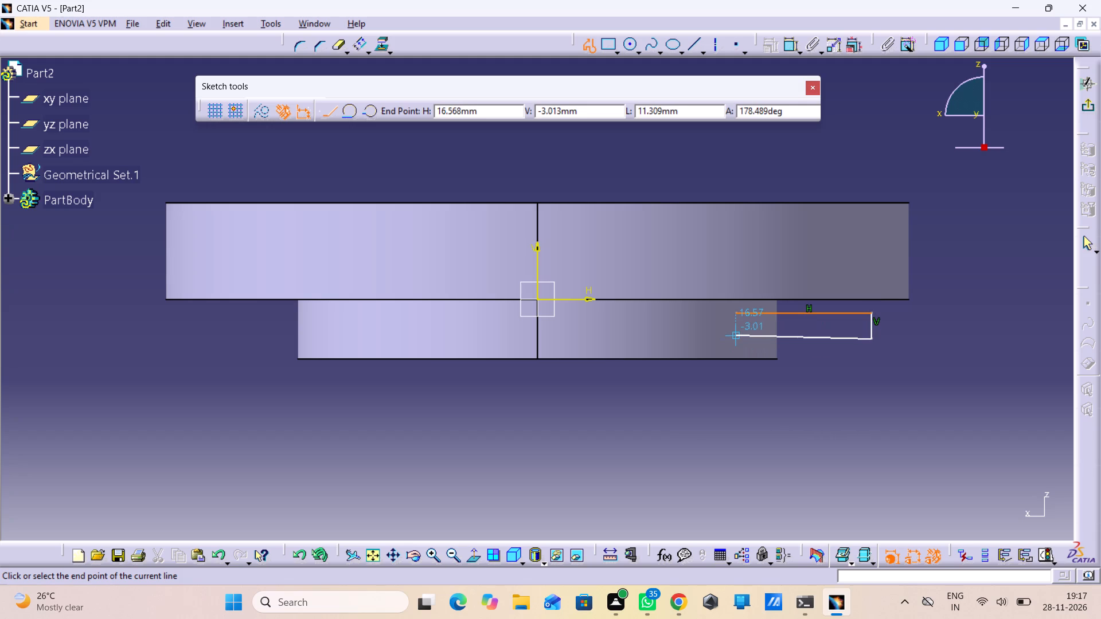
left_click(738, 336)
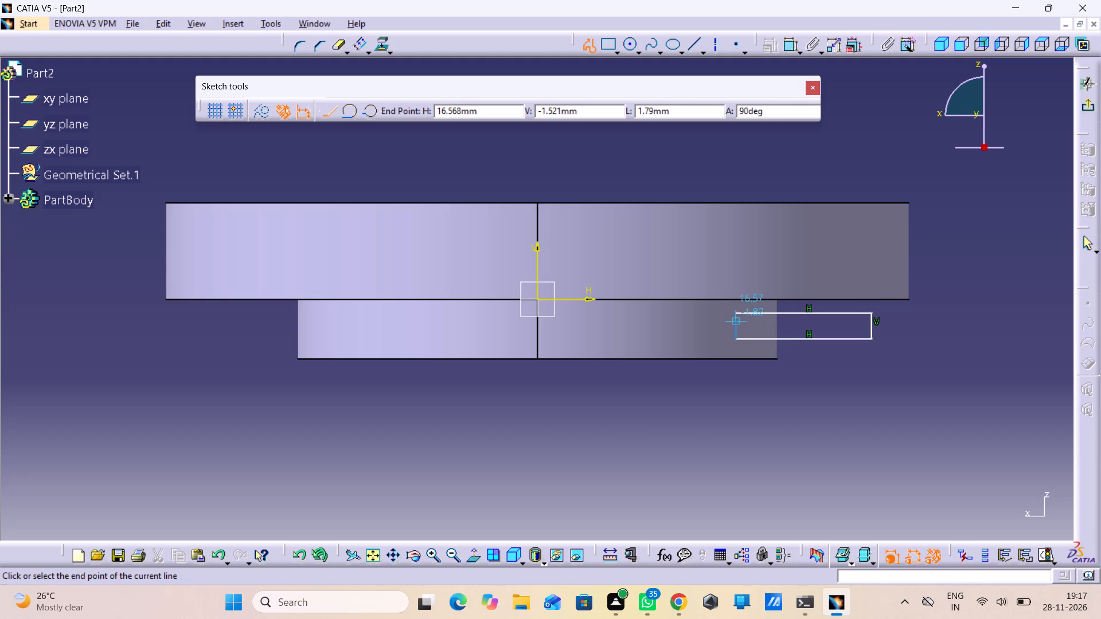
left_click(735, 312)
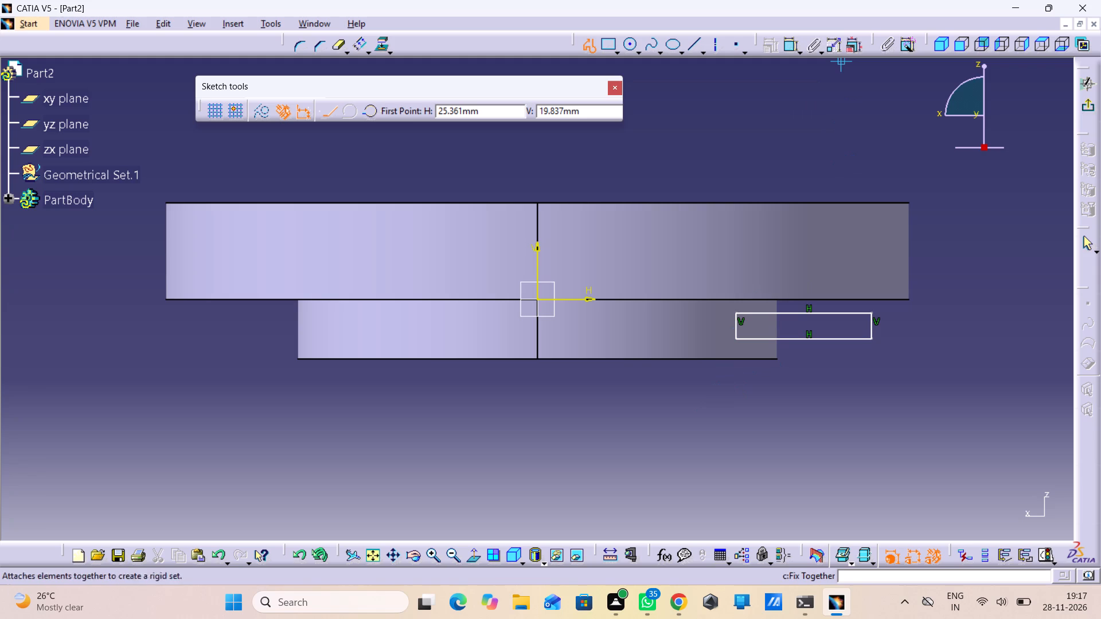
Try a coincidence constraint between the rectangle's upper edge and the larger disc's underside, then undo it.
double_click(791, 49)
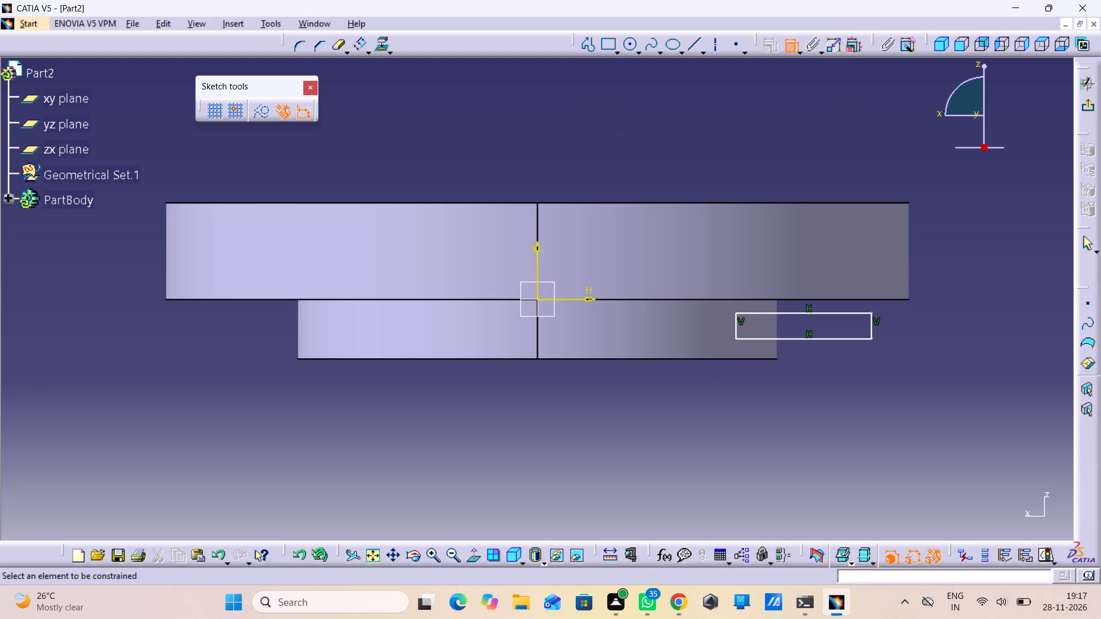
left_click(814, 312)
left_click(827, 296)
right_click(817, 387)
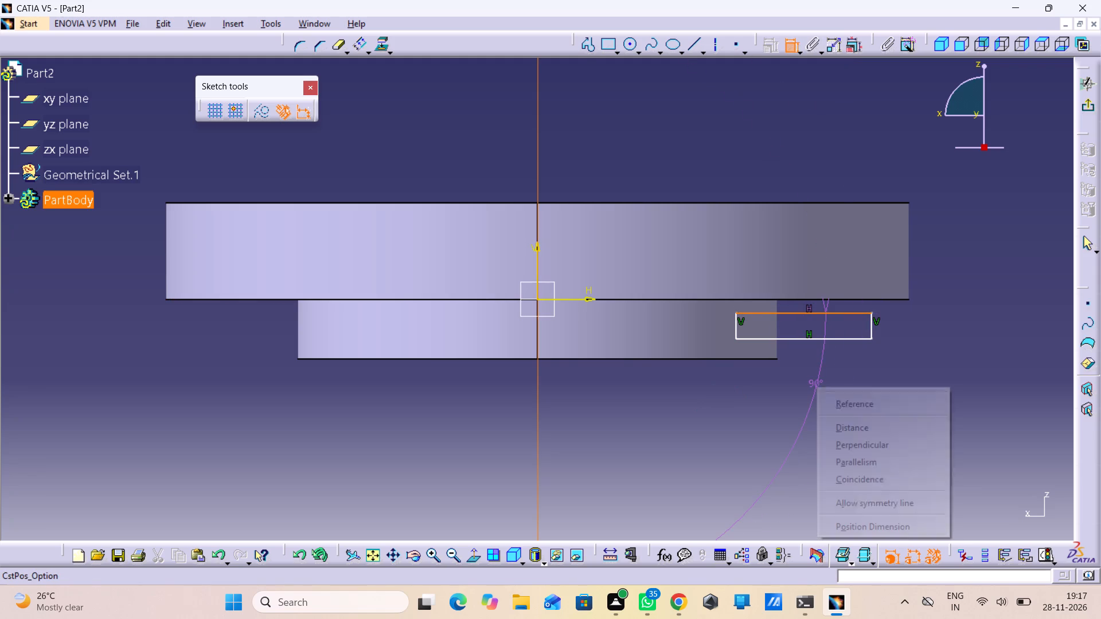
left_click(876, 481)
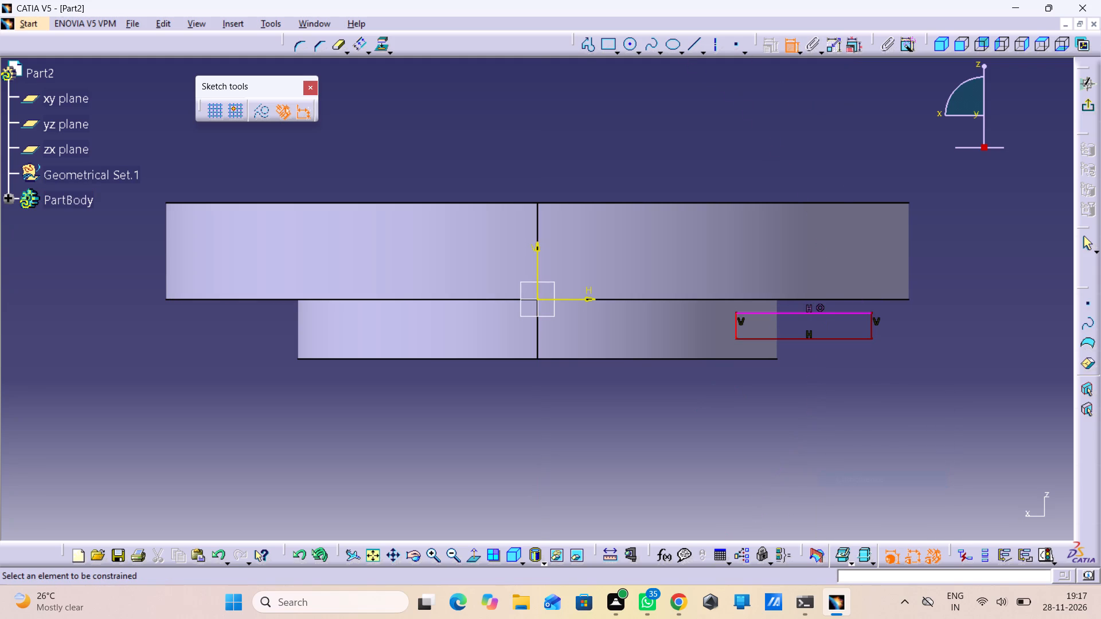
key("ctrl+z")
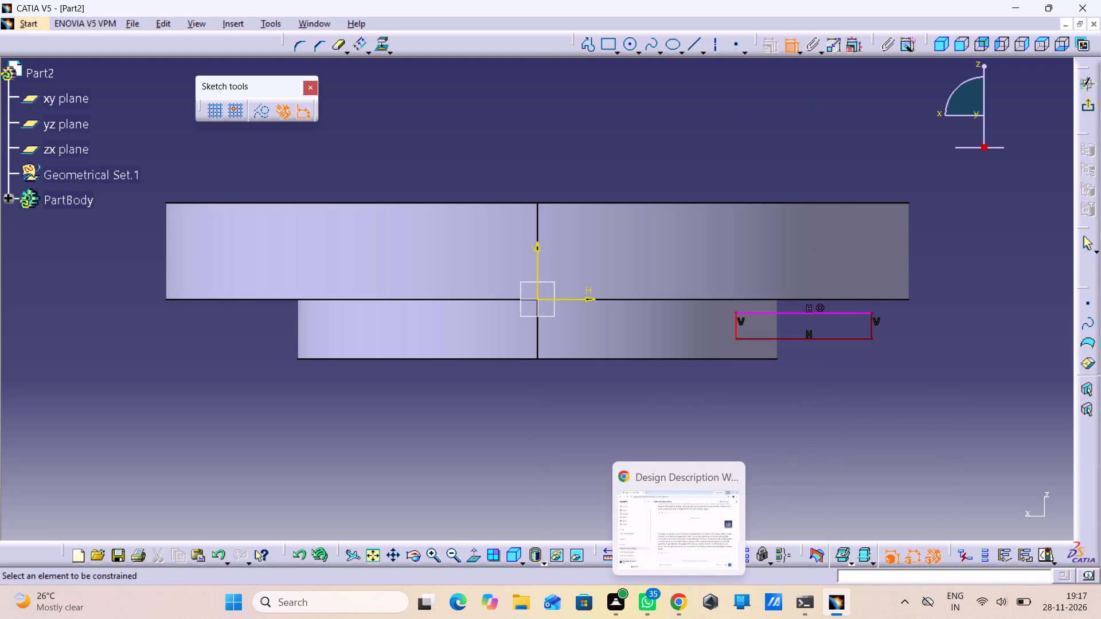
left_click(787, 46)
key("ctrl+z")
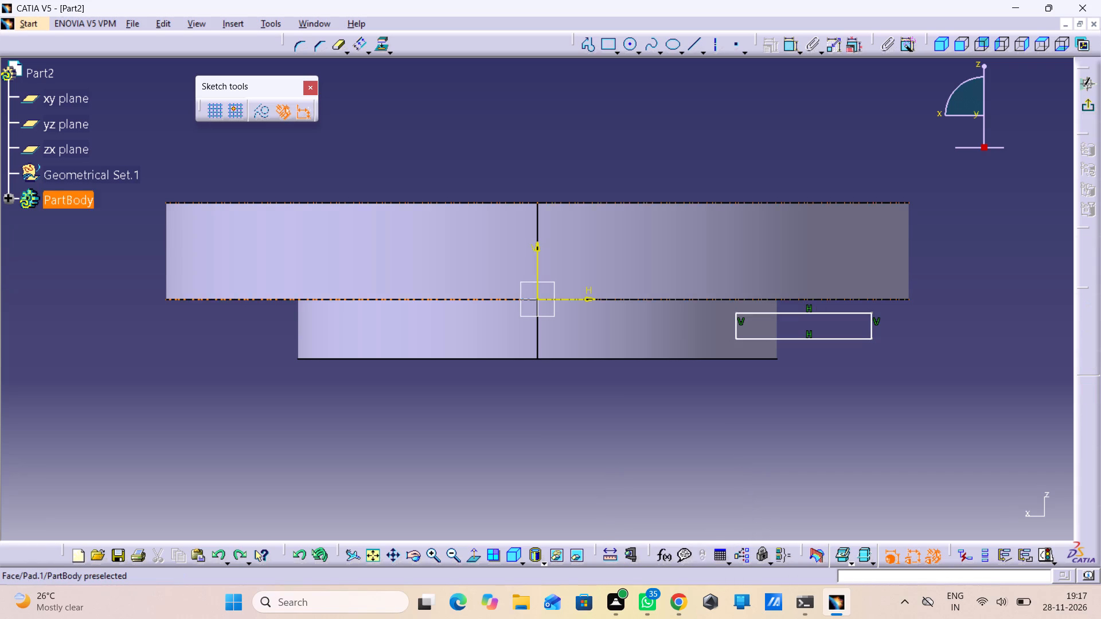
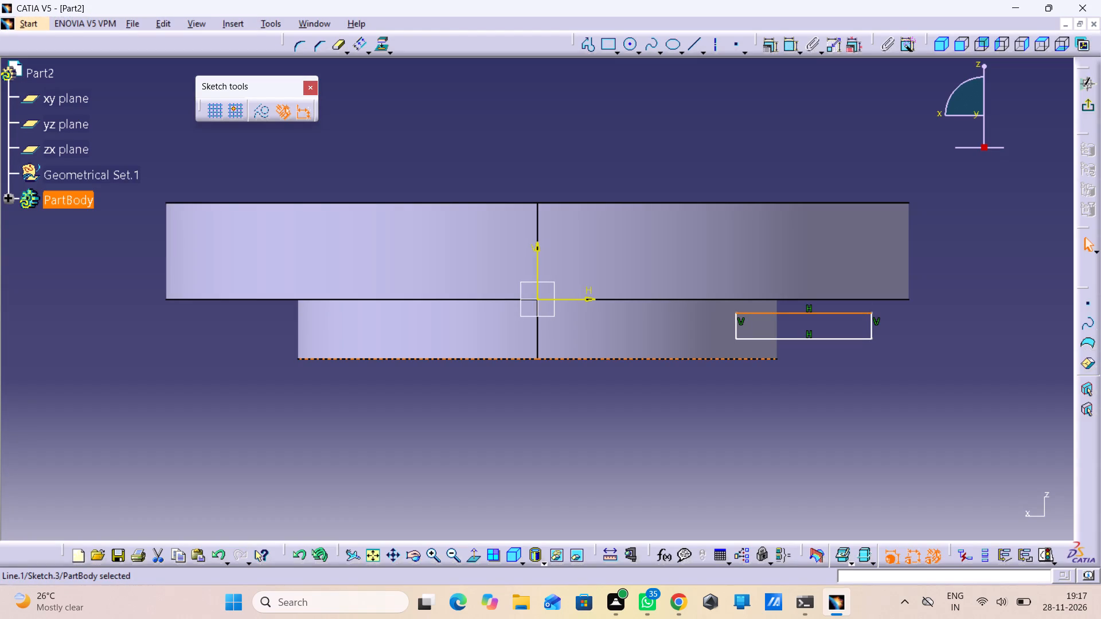
Make the rectangle's upper edge coincident with the underside edge of the larger disc.
left_click(775, 301)
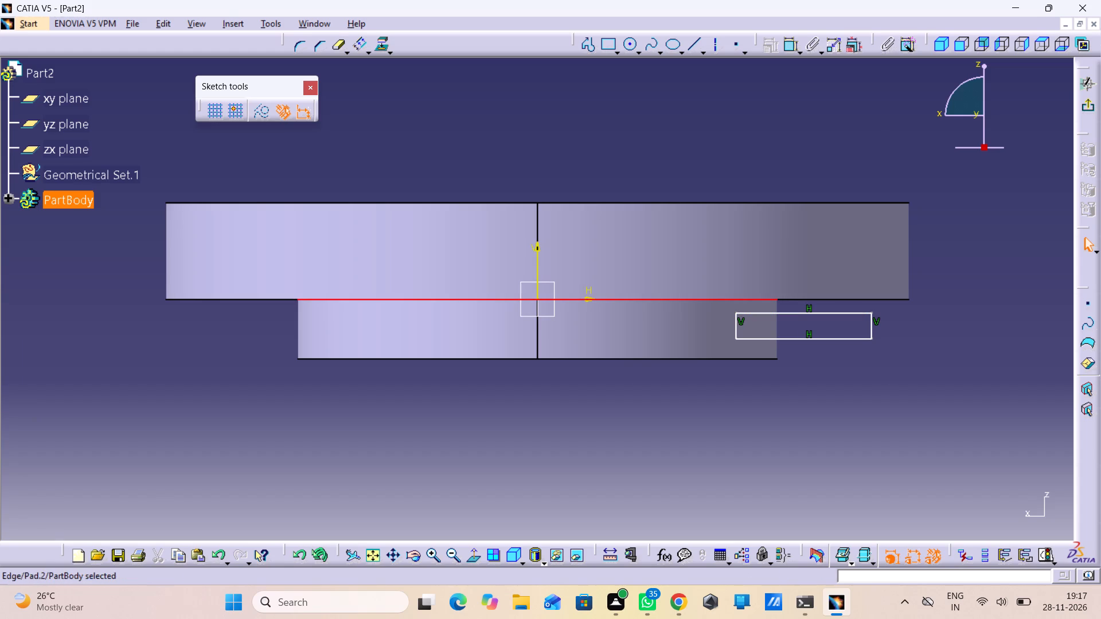
left_click(792, 47)
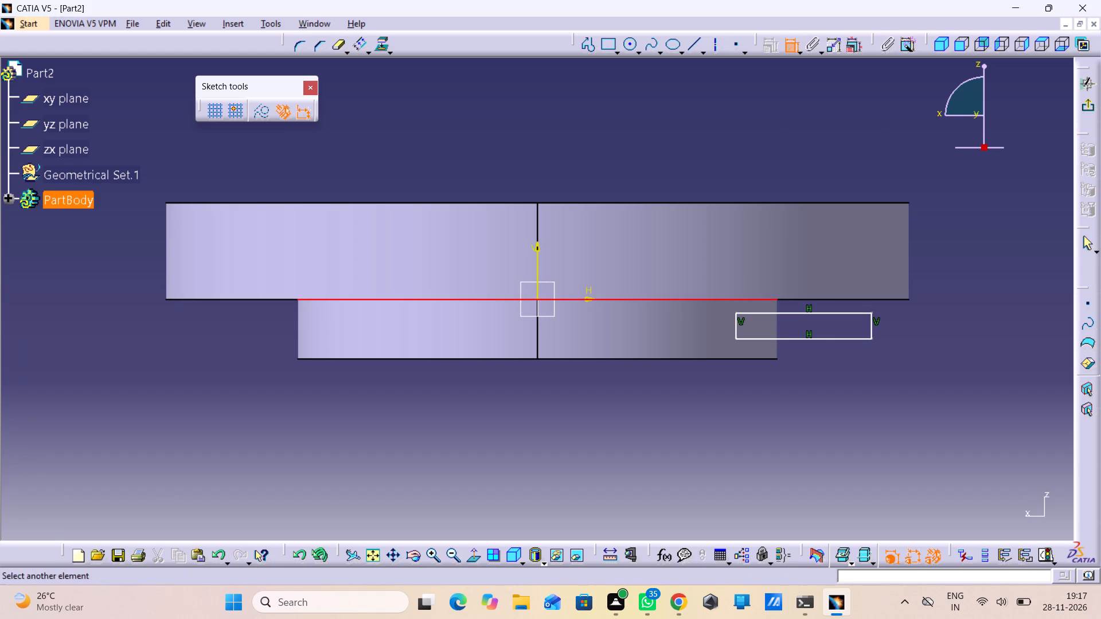
left_click(822, 316)
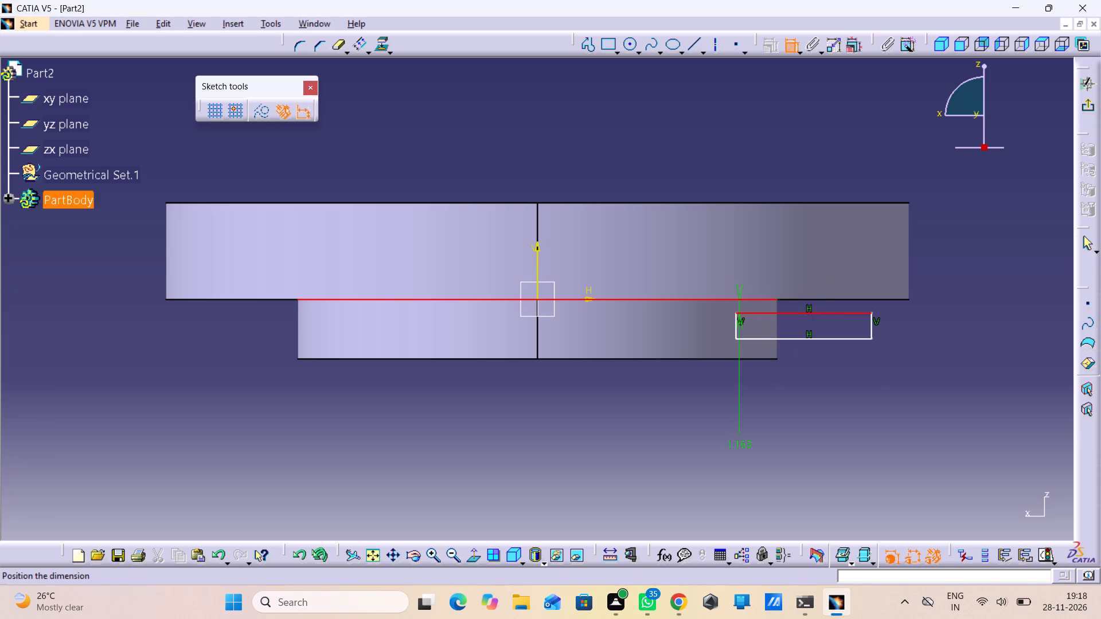
right_click(740, 448)
left_click(801, 390)
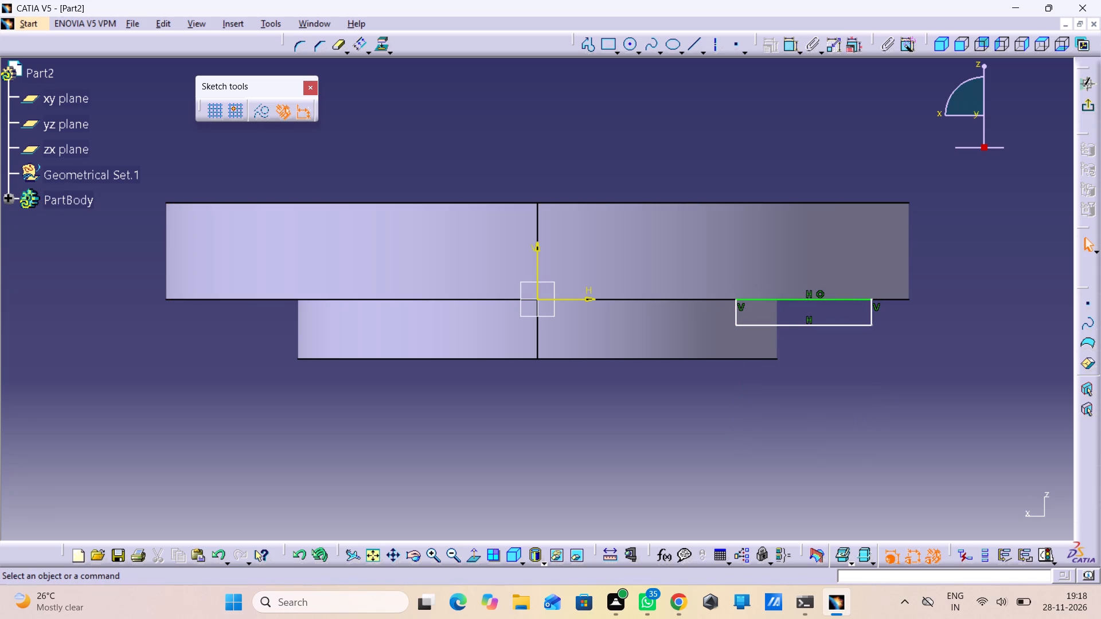
Constrain the rectangle's outer vertical edge to 22 mm from the V axis.
left_click(793, 48)
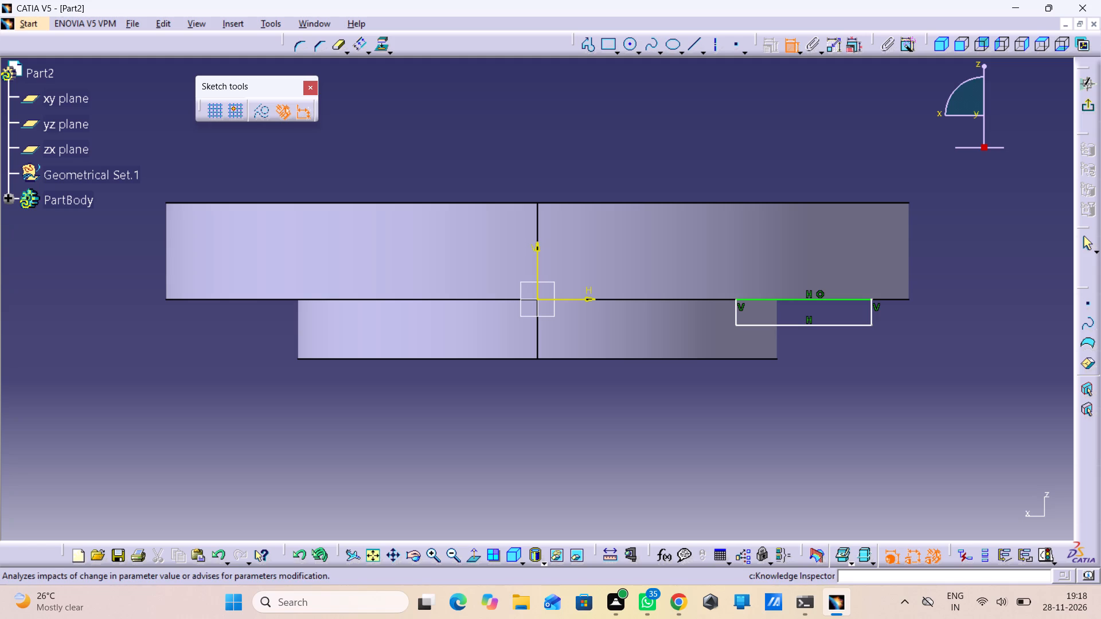
left_click(872, 314)
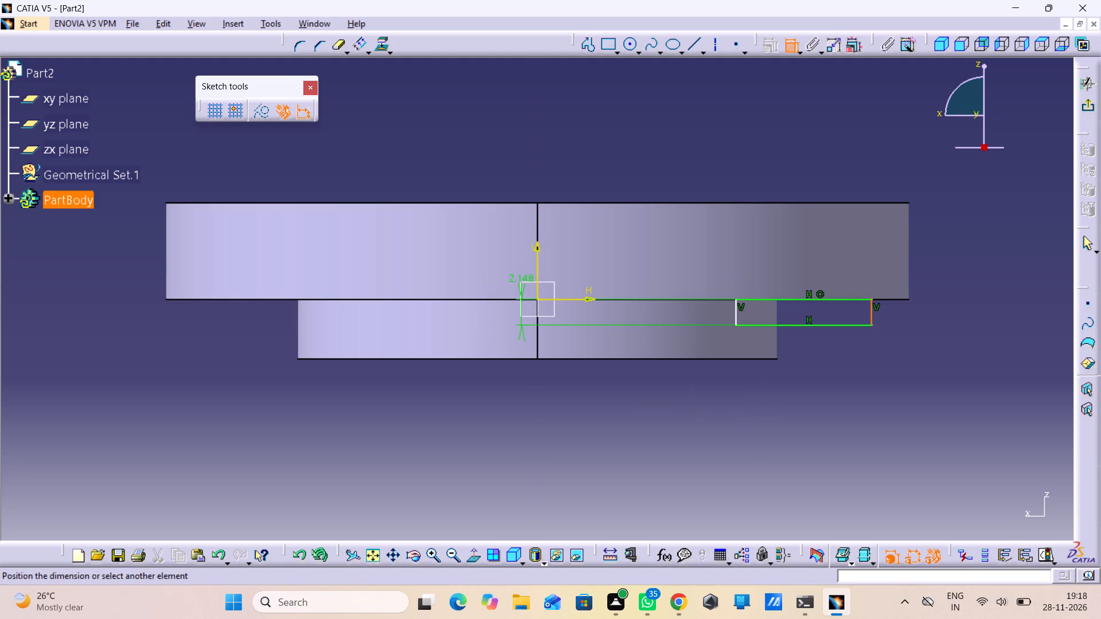
left_click(537, 257)
left_click(654, 409)
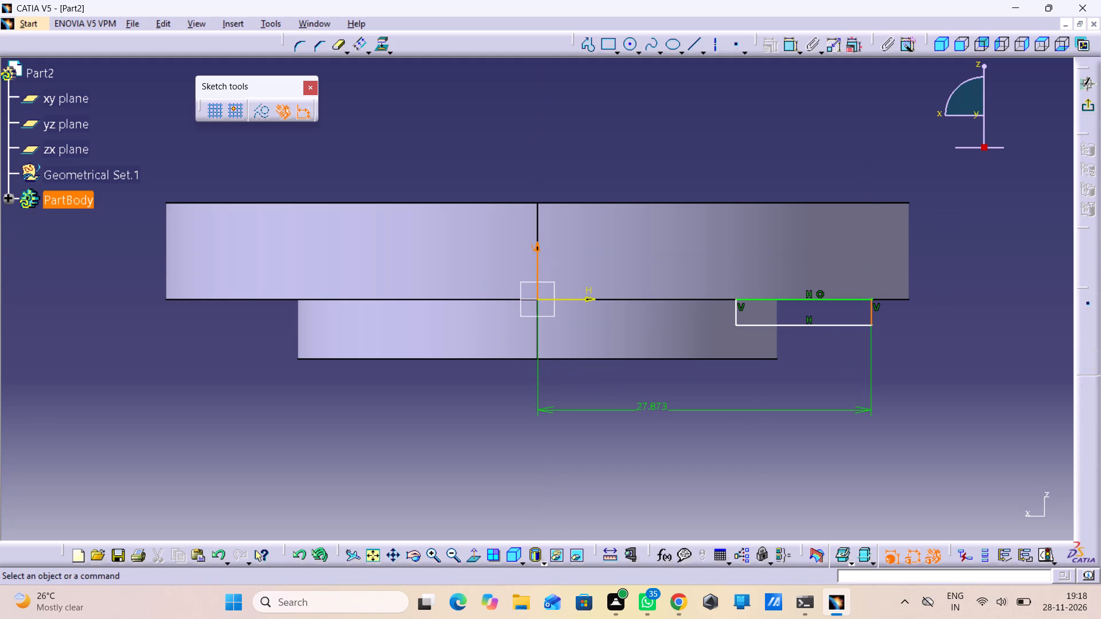
double_click(655, 406)
type("22")
key("Return")
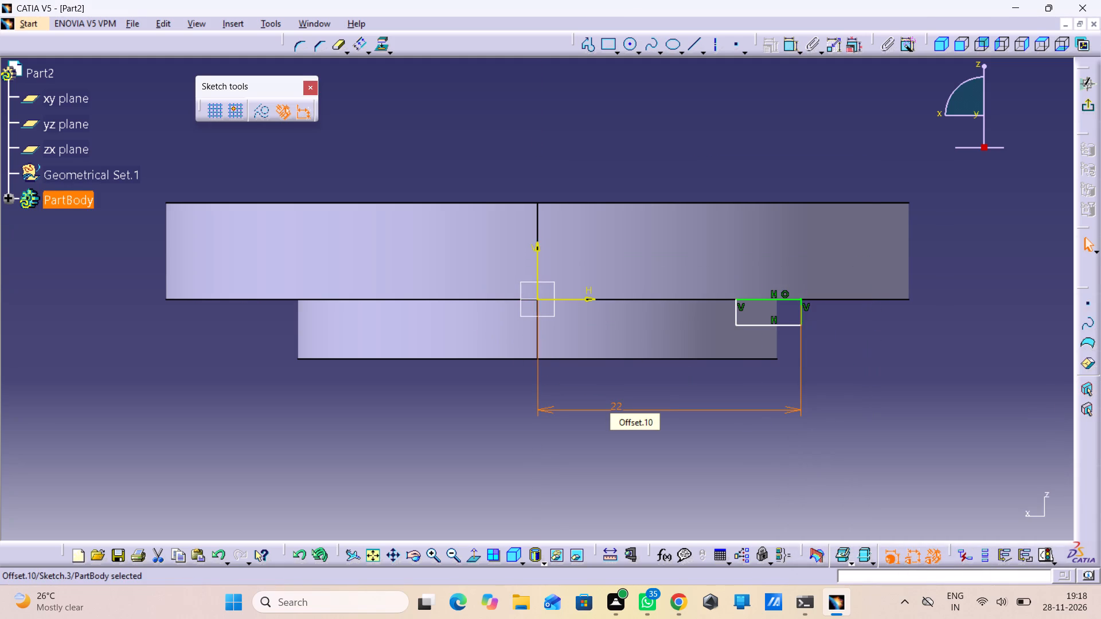
Constrain the rectangle's inner vertical edge to 17 mm from the V axis.
left_click(734, 306)
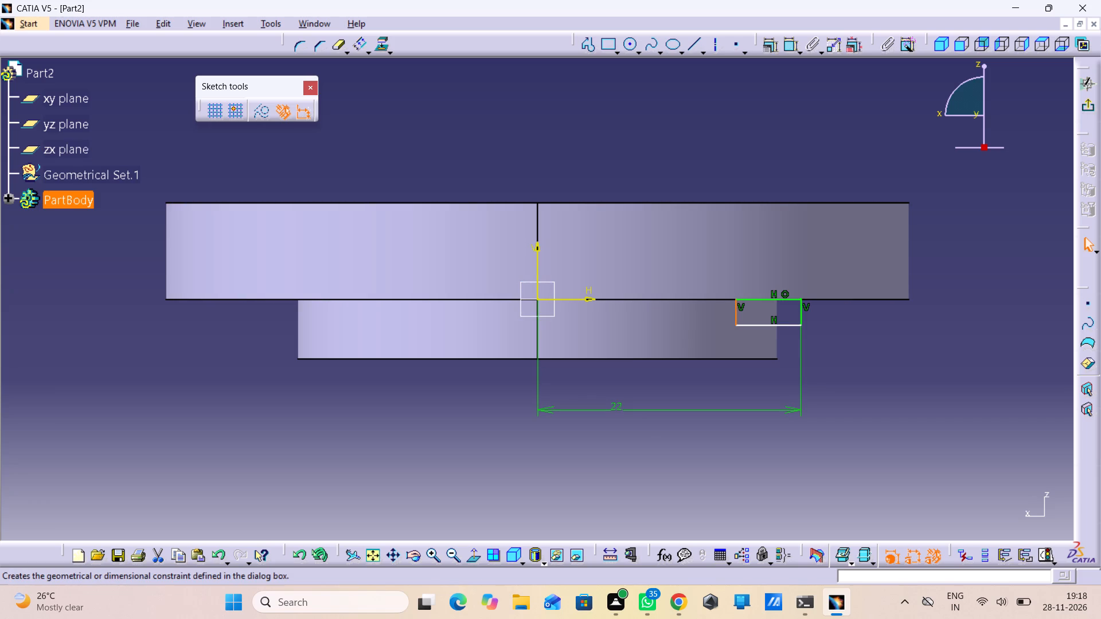
double_click(791, 44)
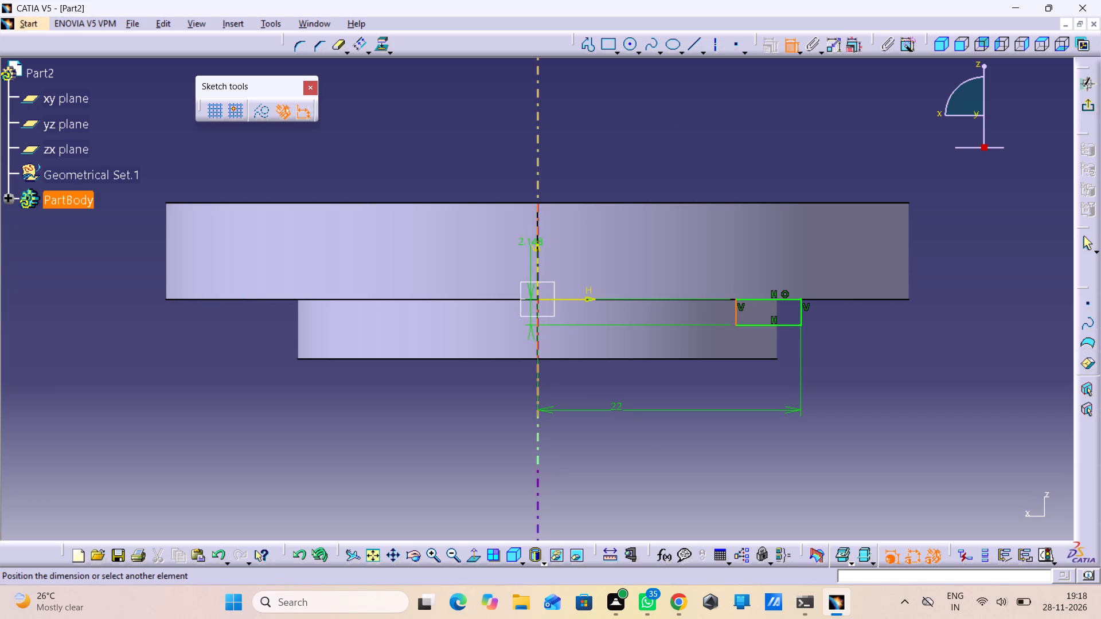
left_click(537, 265)
left_click(647, 376)
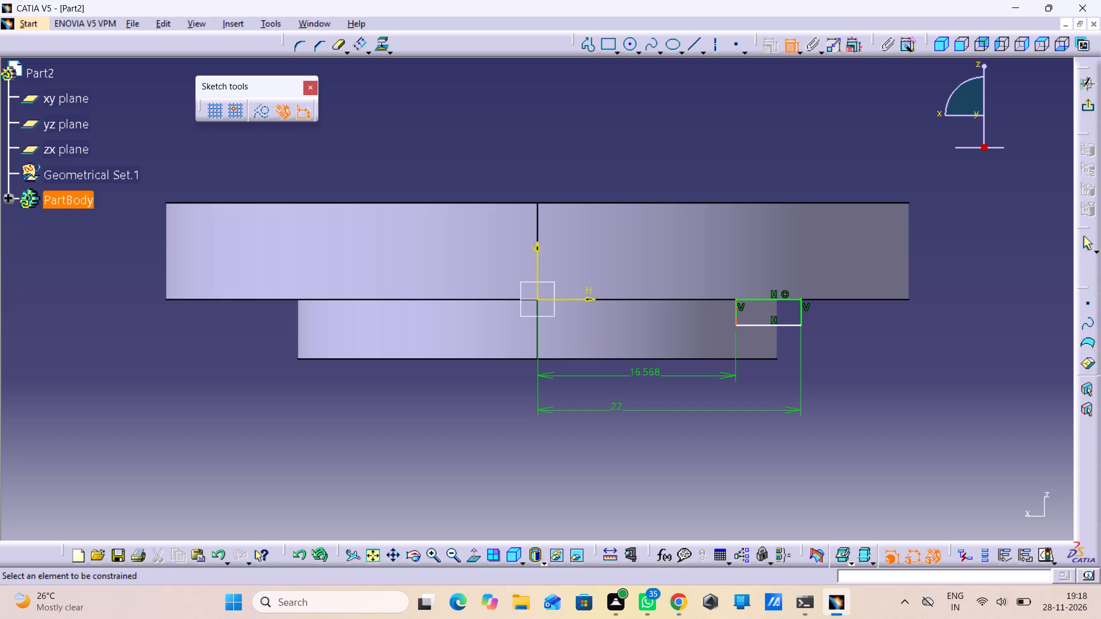
double_click(642, 372)
type("17")
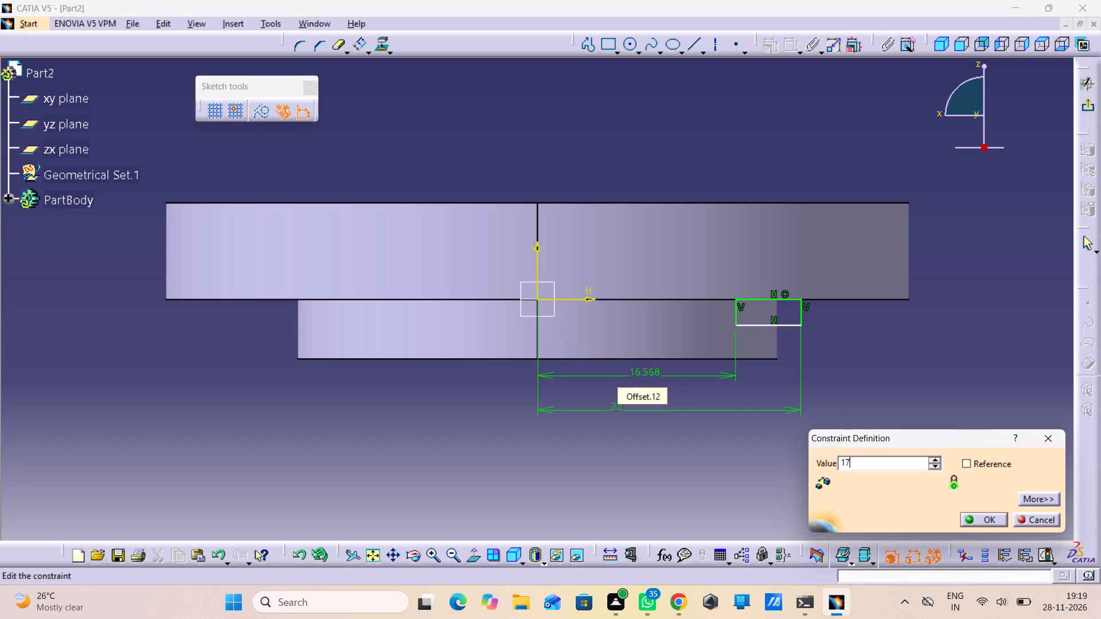
key("Return")
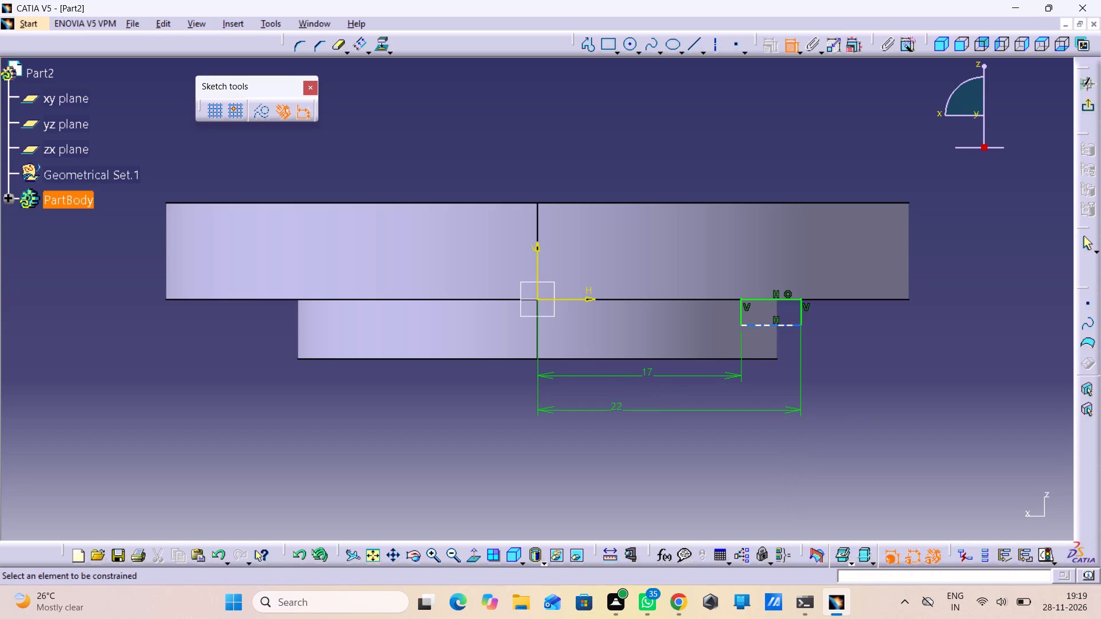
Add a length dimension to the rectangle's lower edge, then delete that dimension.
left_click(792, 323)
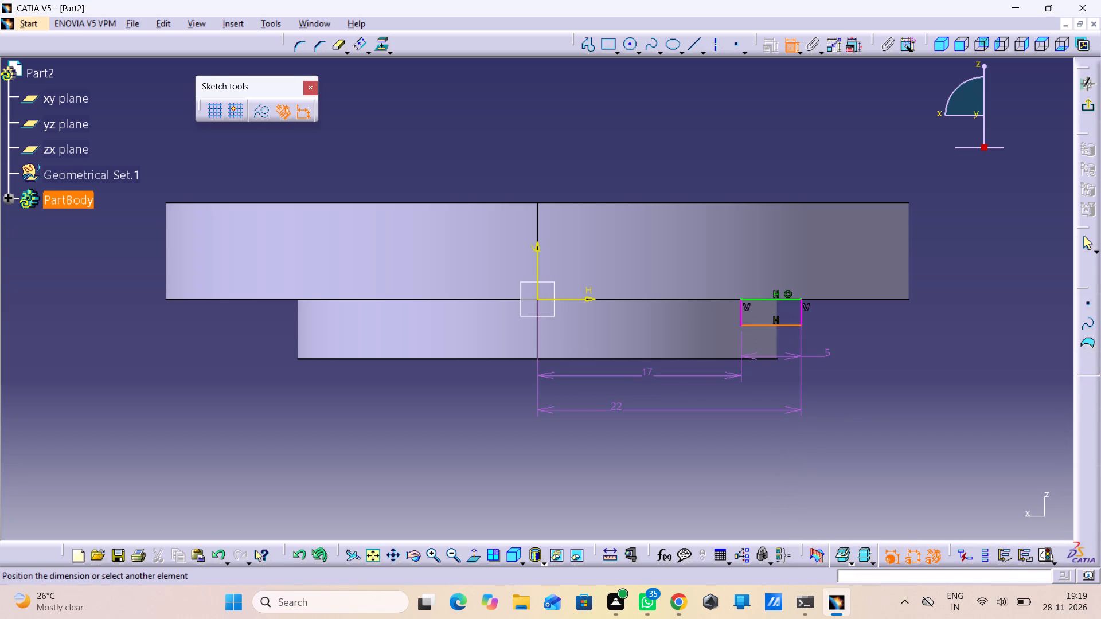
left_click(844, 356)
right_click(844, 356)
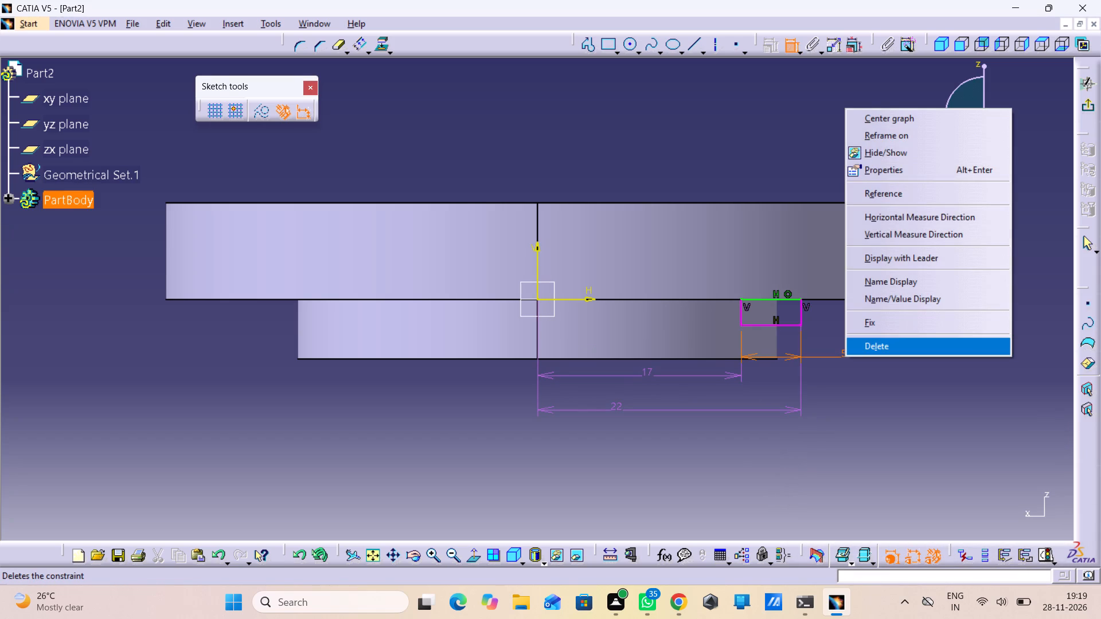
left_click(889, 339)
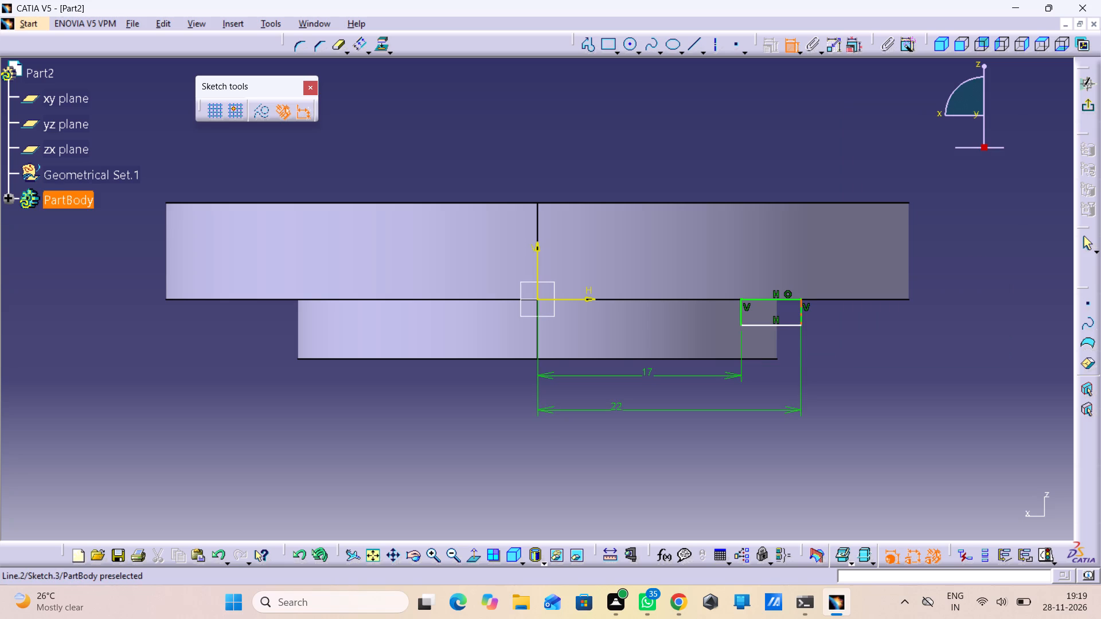
Dimension the rectangle's outer vertical edge, set its height to 3 mm, and exit the sketch.
left_click(799, 311)
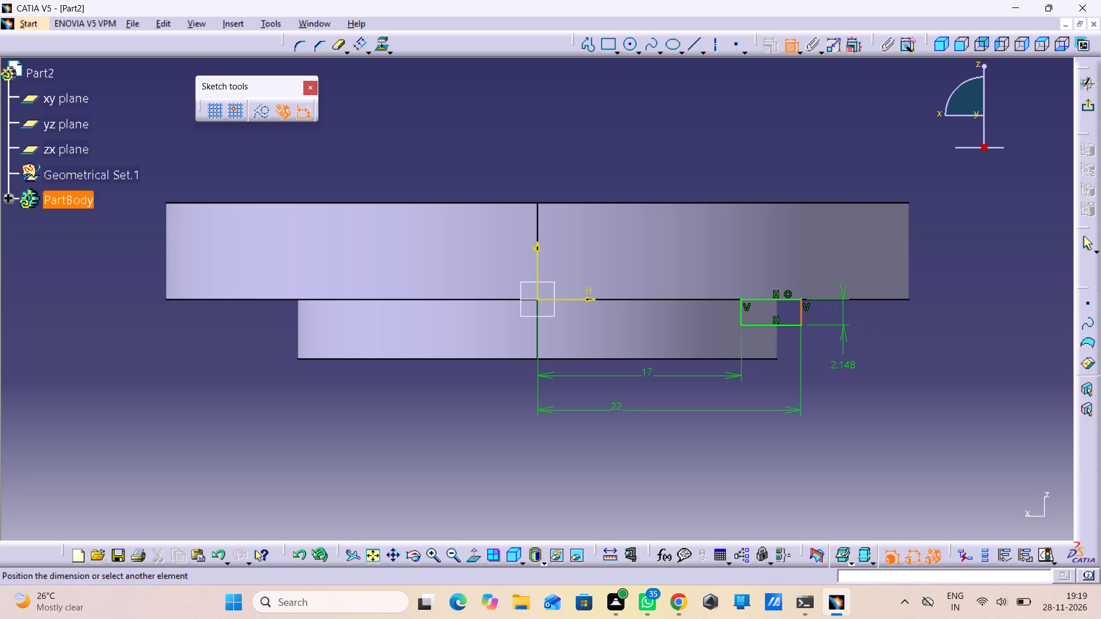
left_click(844, 374)
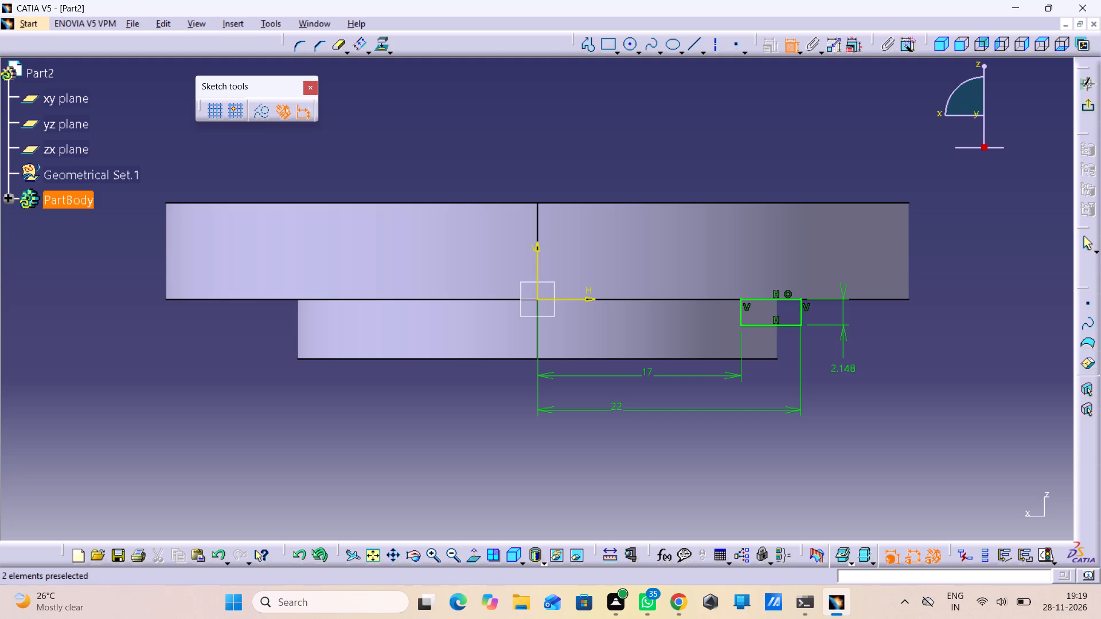
double_click(857, 369)
double_click(841, 369)
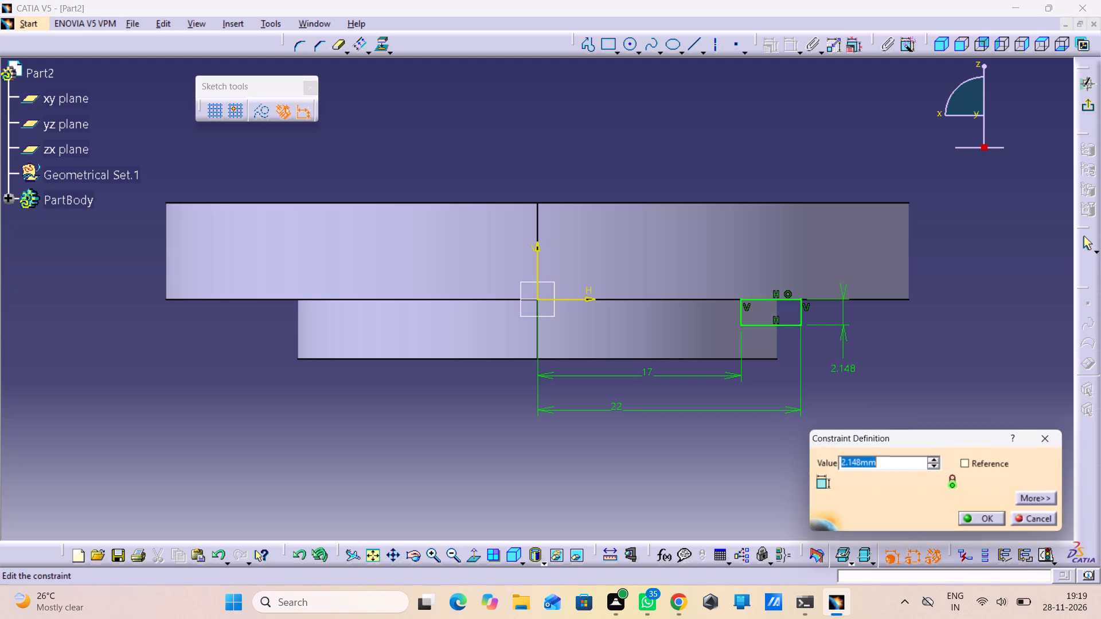
key("3")
key("Return")
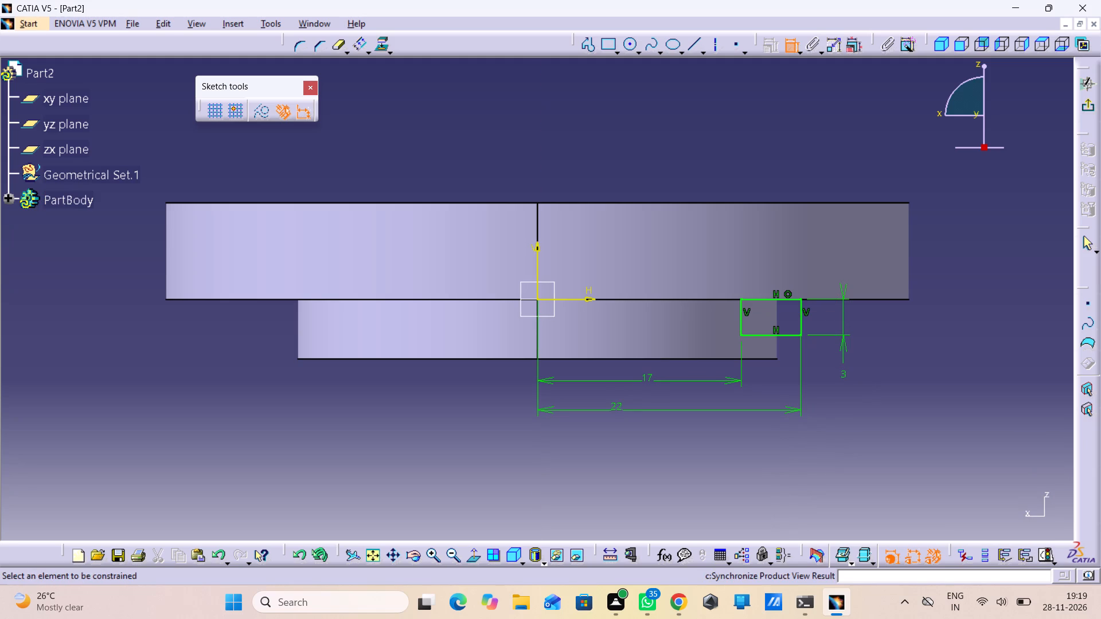
left_click(1091, 104)
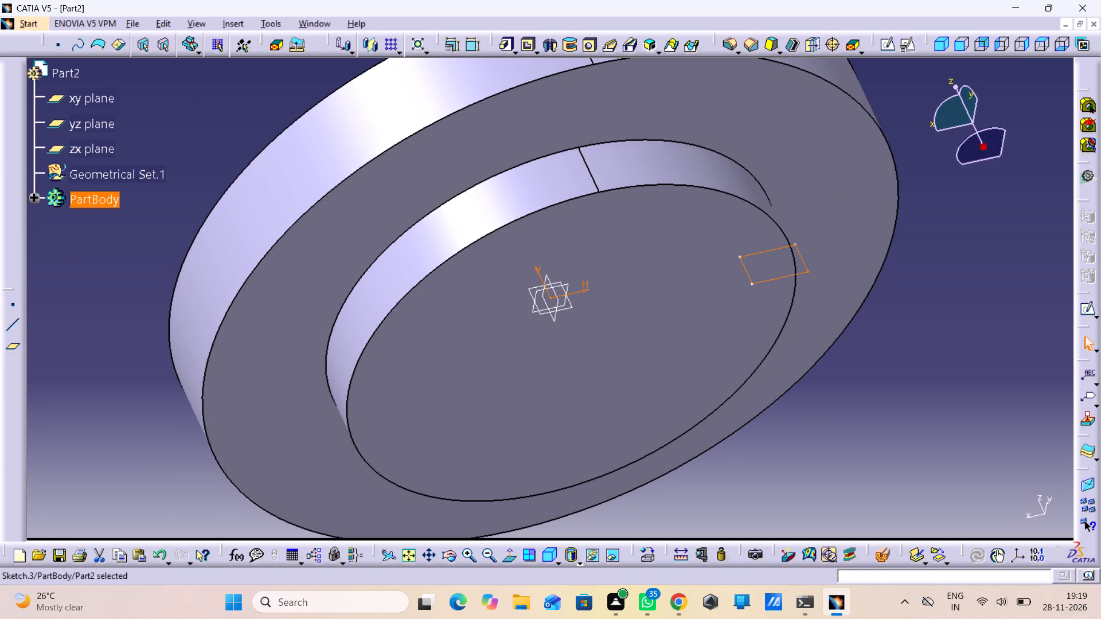
Cut a 360-degree groove into the smaller disc from the rectangle sketch, revolved about the Z axis.
left_click(574, 46)
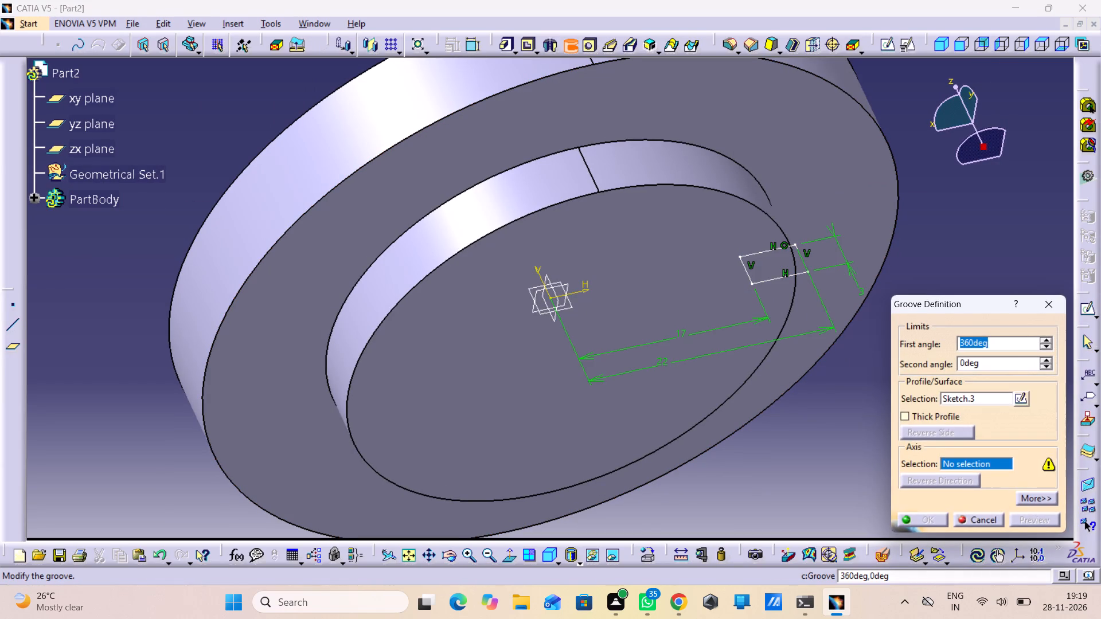
right_click(958, 467)
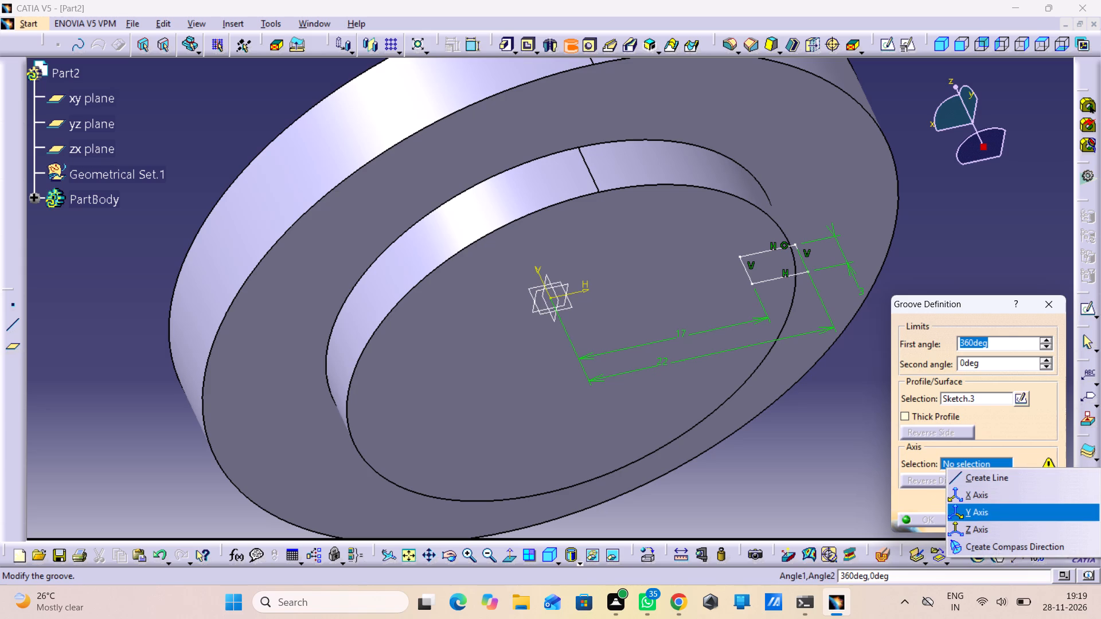
left_click(985, 530)
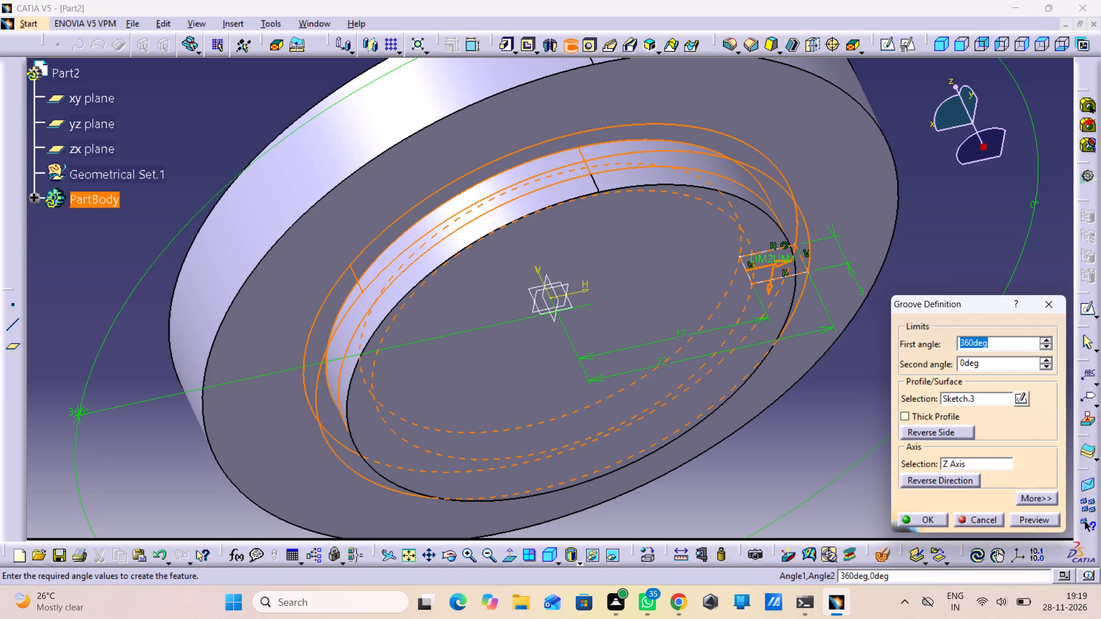
left_click(925, 506)
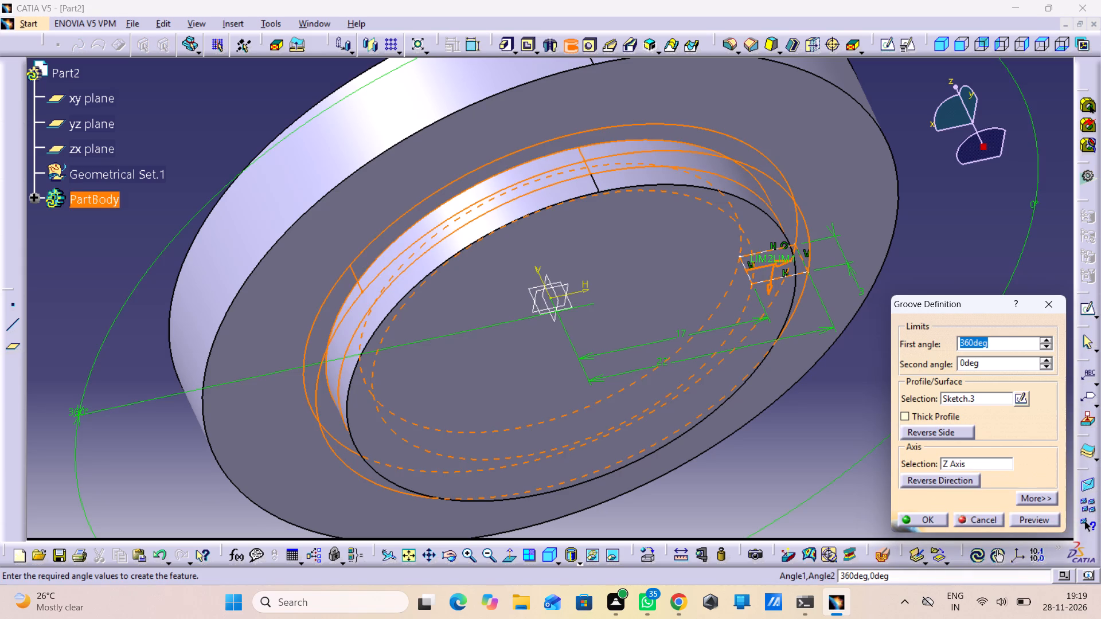
left_click(921, 526)
left_click(921, 516)
left_click(890, 481)
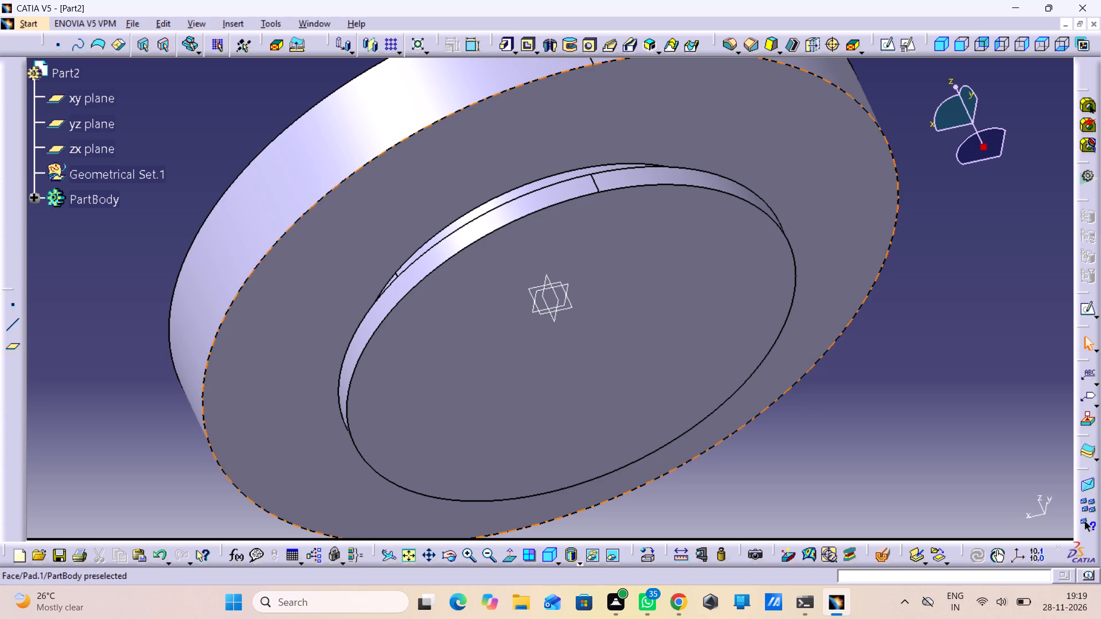
Apply a 1 mm edge fillet to the smaller disc's outer rim edge next to the groove.
left_click(728, 44)
left_click(693, 167)
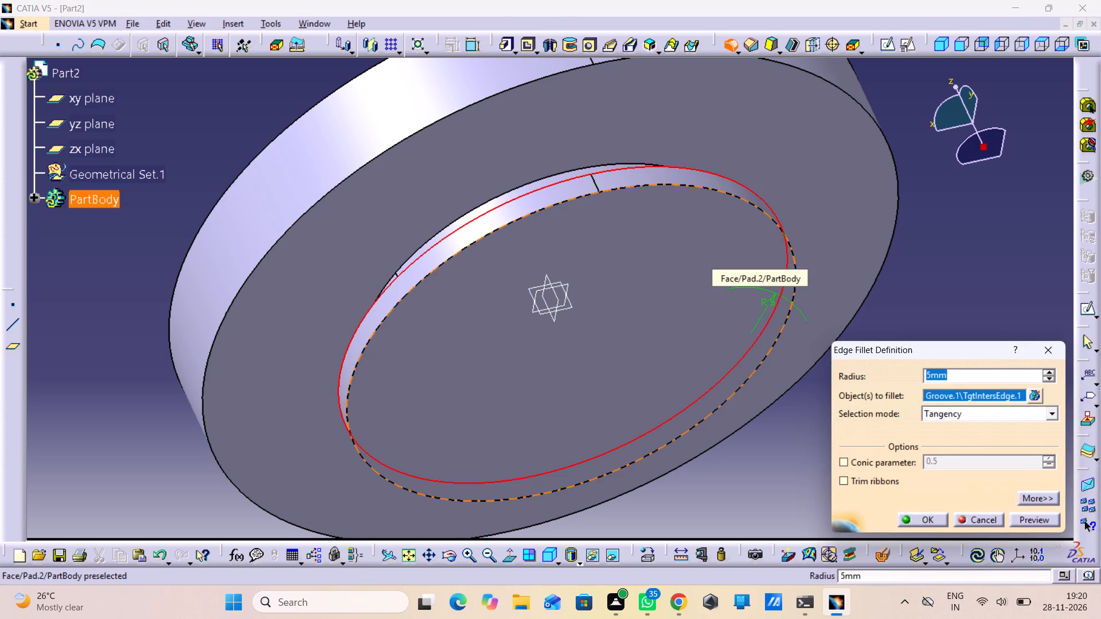
key("1")
key("Return")
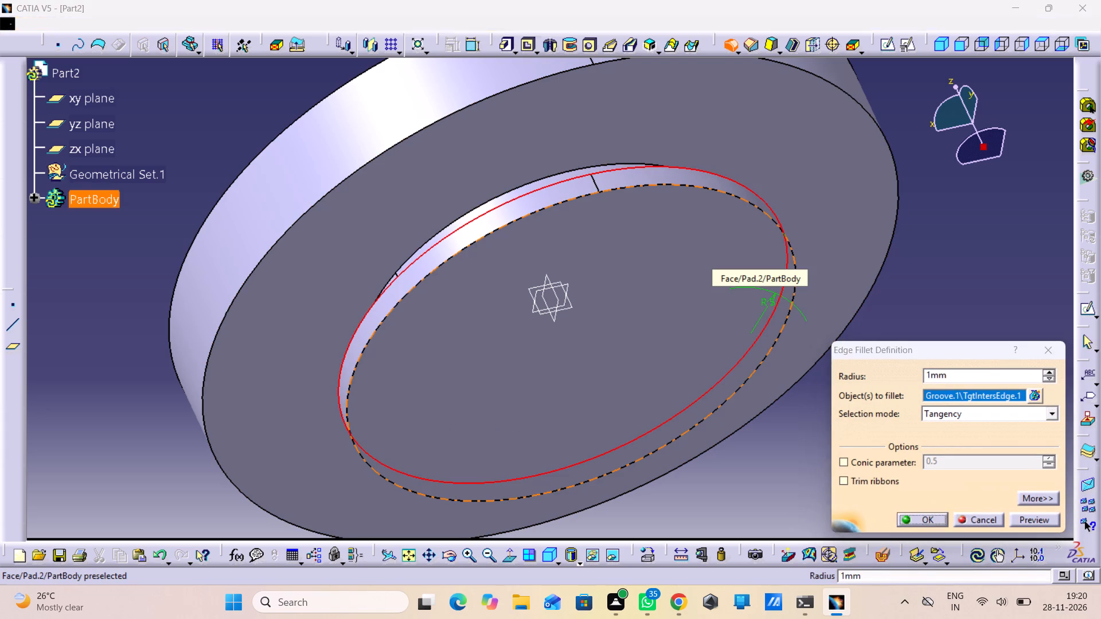
left_click(858, 438)
Open a new sketch on the flat top face of the larger disc.
middle_click_drag(527, 90, 573, 166)
right_click_drag(527, 90, 572, 164)
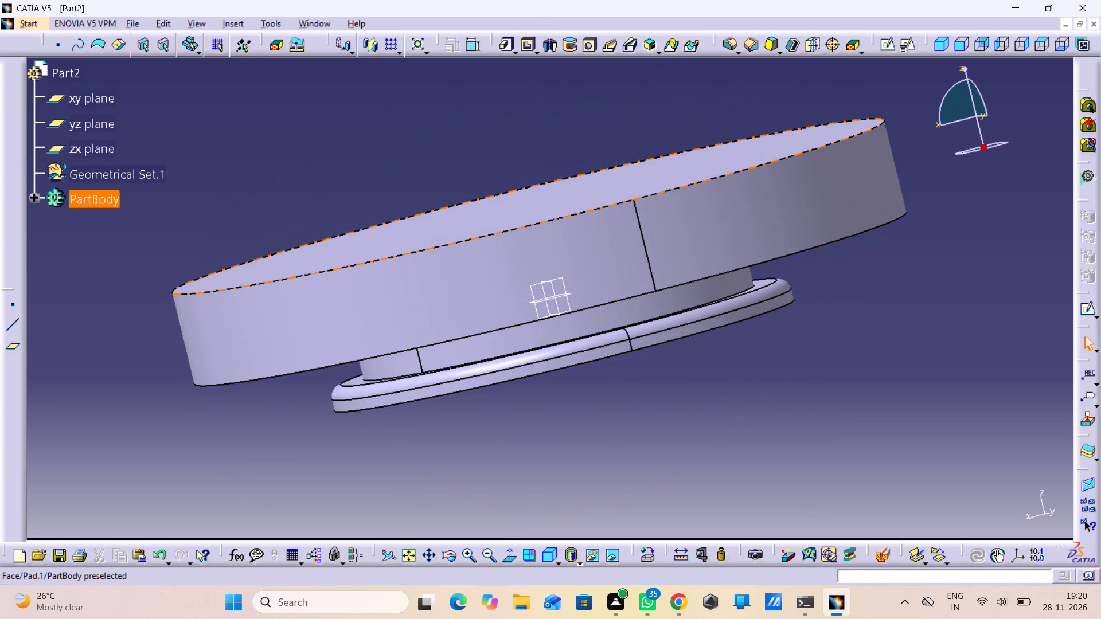
middle_click_drag(610, 174, 635, 236)
right_click_drag(610, 174, 635, 236)
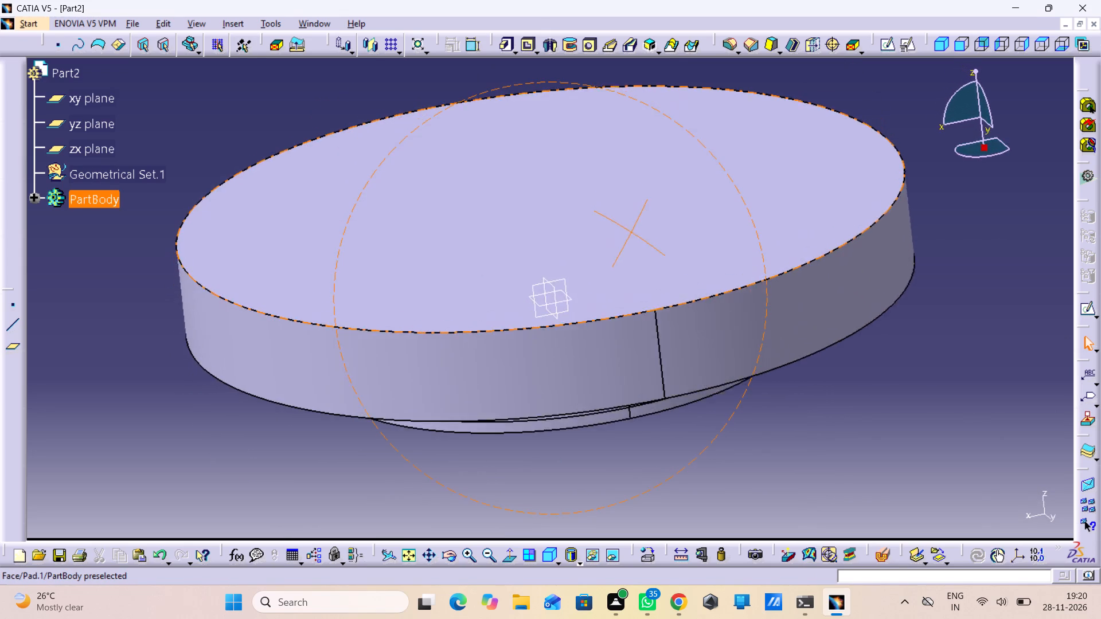
middle_click_drag(635, 236, 639, 241)
right_click_drag(635, 236, 640, 242)
left_click(591, 224)
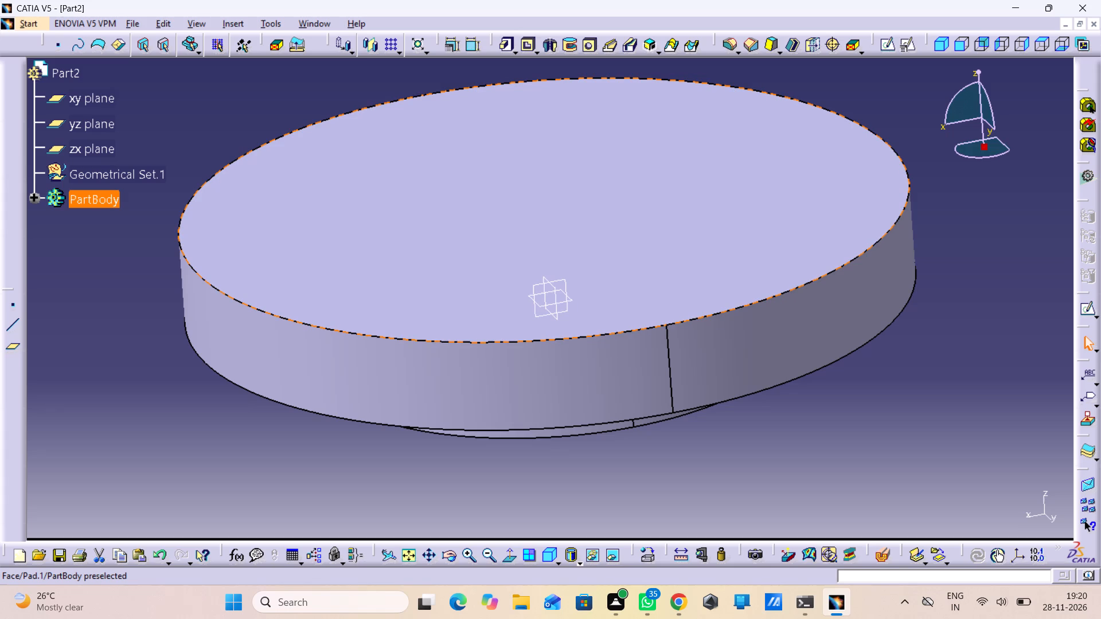
left_click(885, 45)
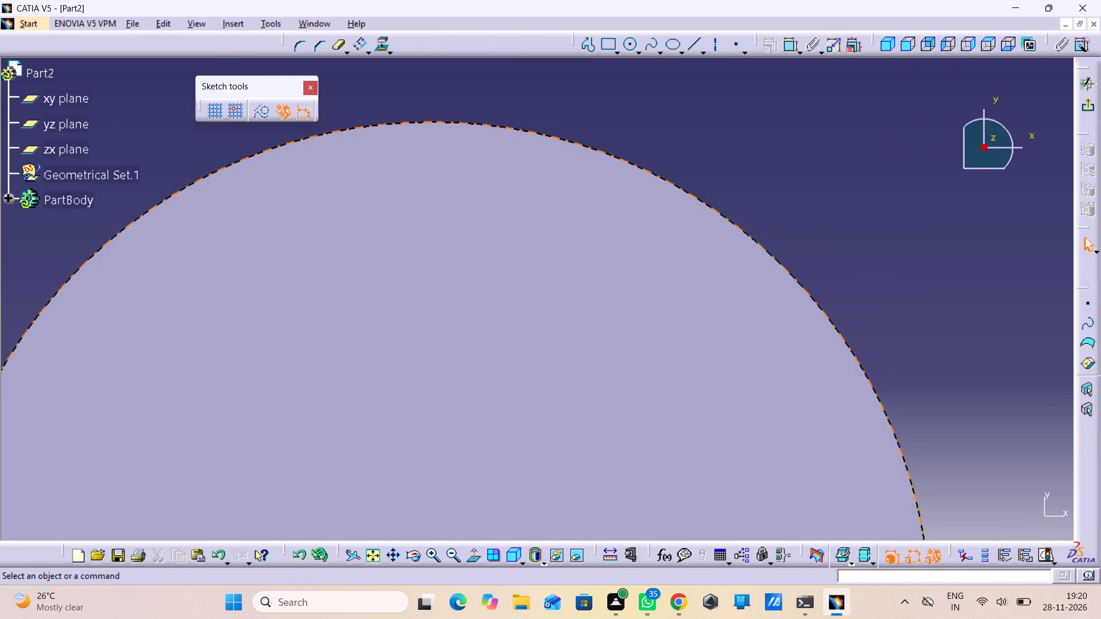
Draw a small circle inside the disc outline, centred at about H -11 mm, V -19 mm.
middle_click_drag(694, 250, 698, 442)
right_click(694, 250)
middle_click_drag(699, 441, 698, 409)
right_click(698, 440)
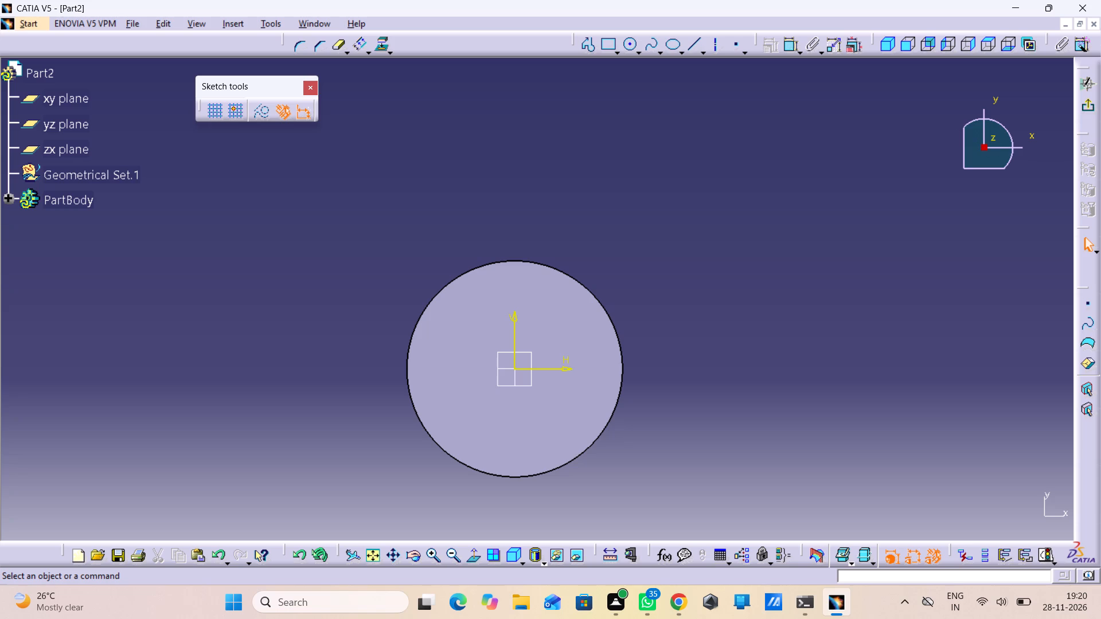
left_click(631, 45)
left_click(477, 434)
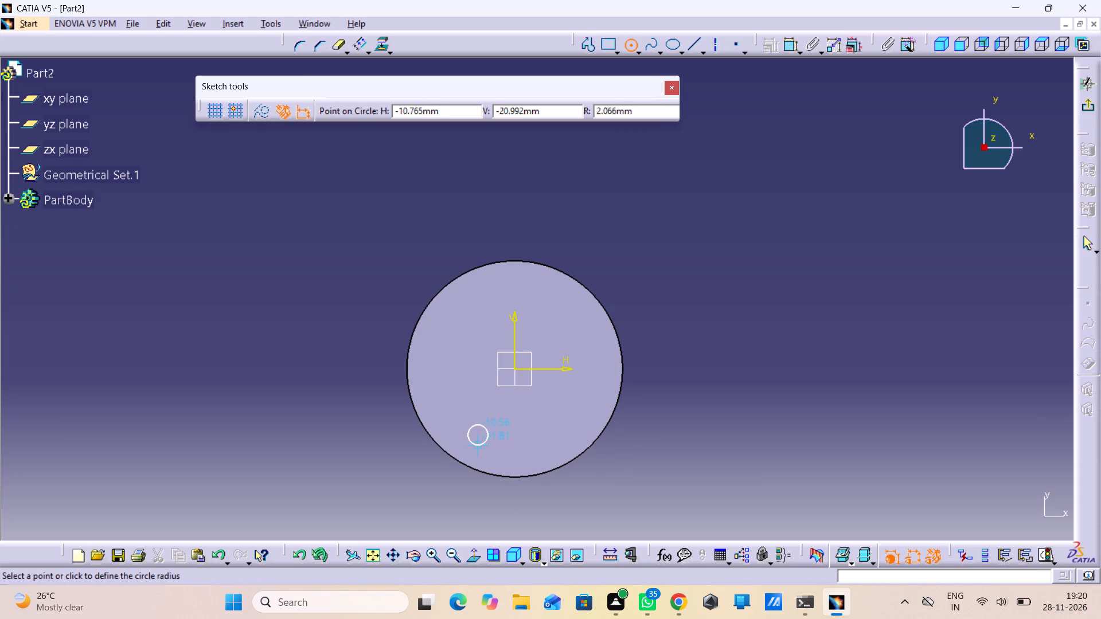
left_click(482, 450)
left_click(374, 504)
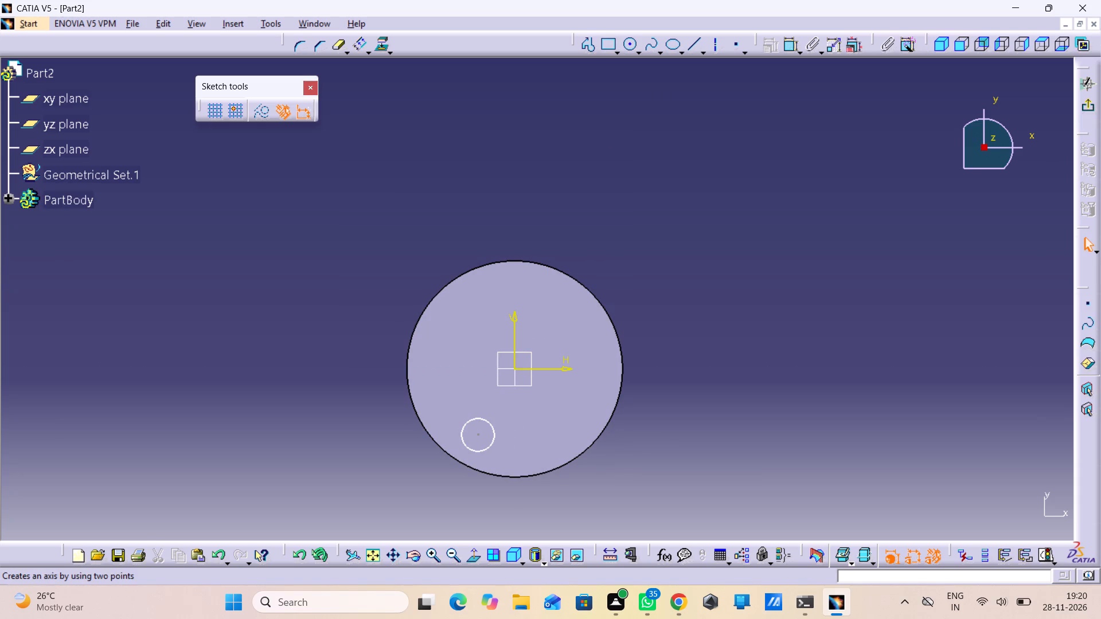
Draw a diagonal axis line about 76 mm long through the sketch origin, at about 44 degrees, spanning the disc.
left_click(712, 46)
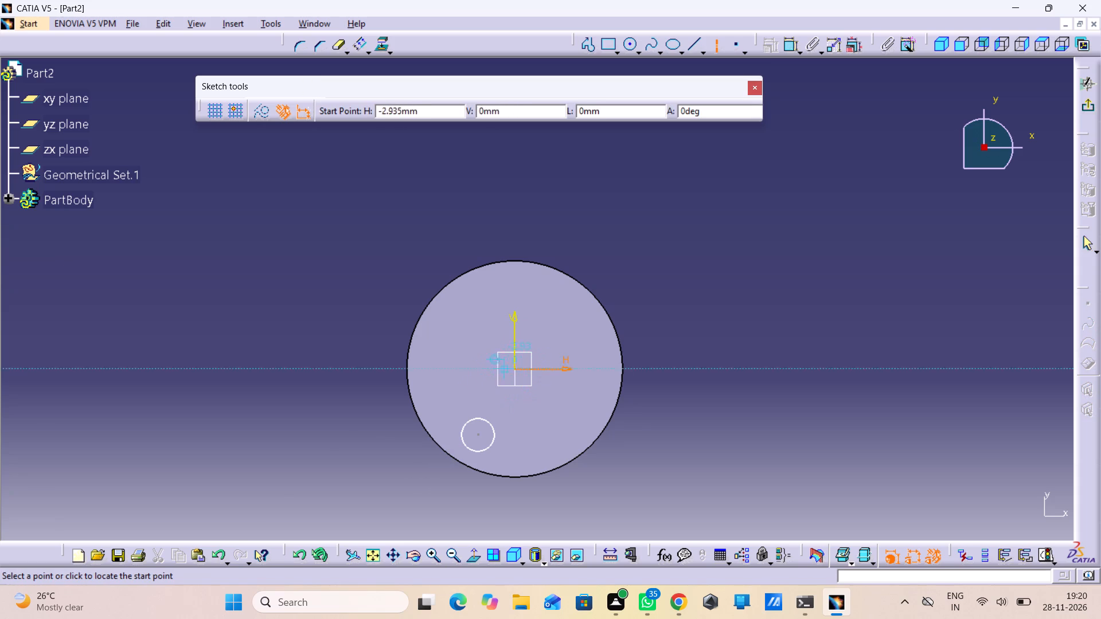
left_click(413, 468)
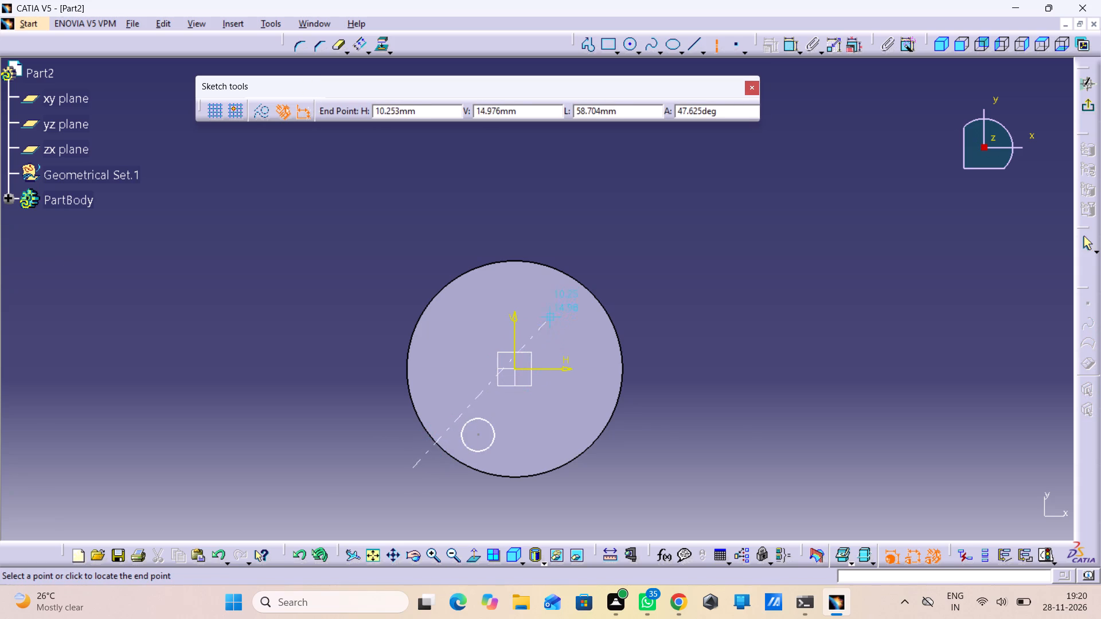
left_click(601, 282)
left_click(648, 254)
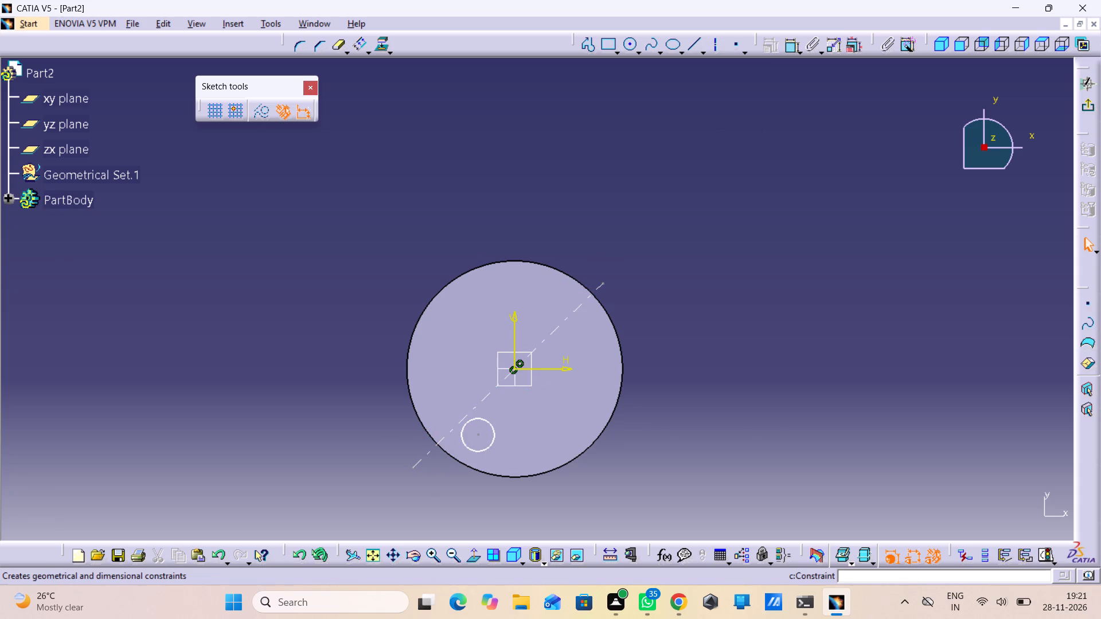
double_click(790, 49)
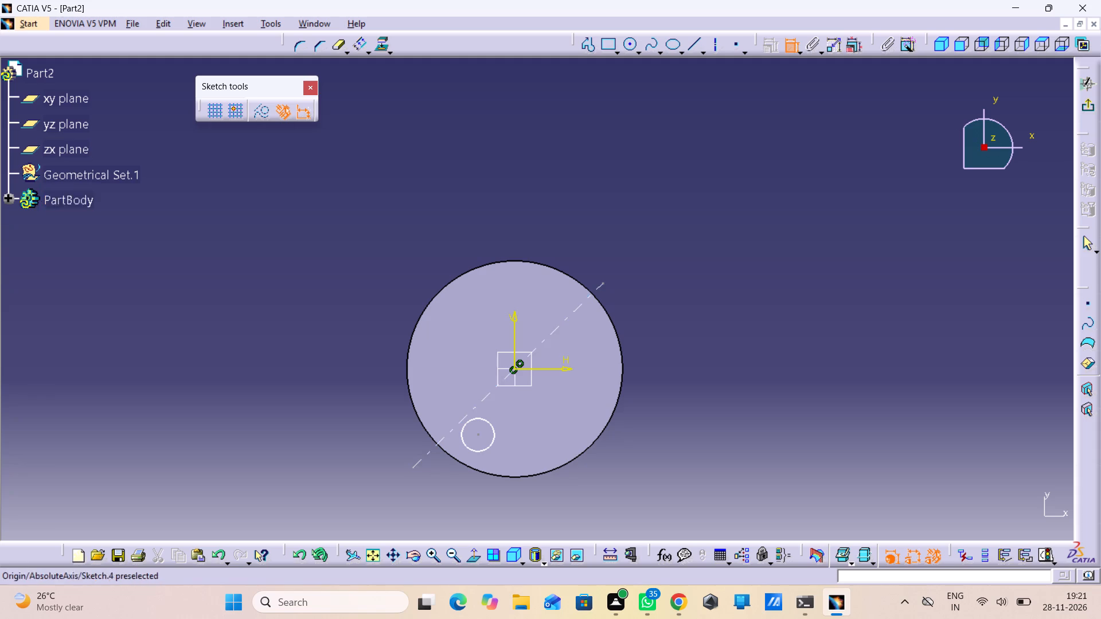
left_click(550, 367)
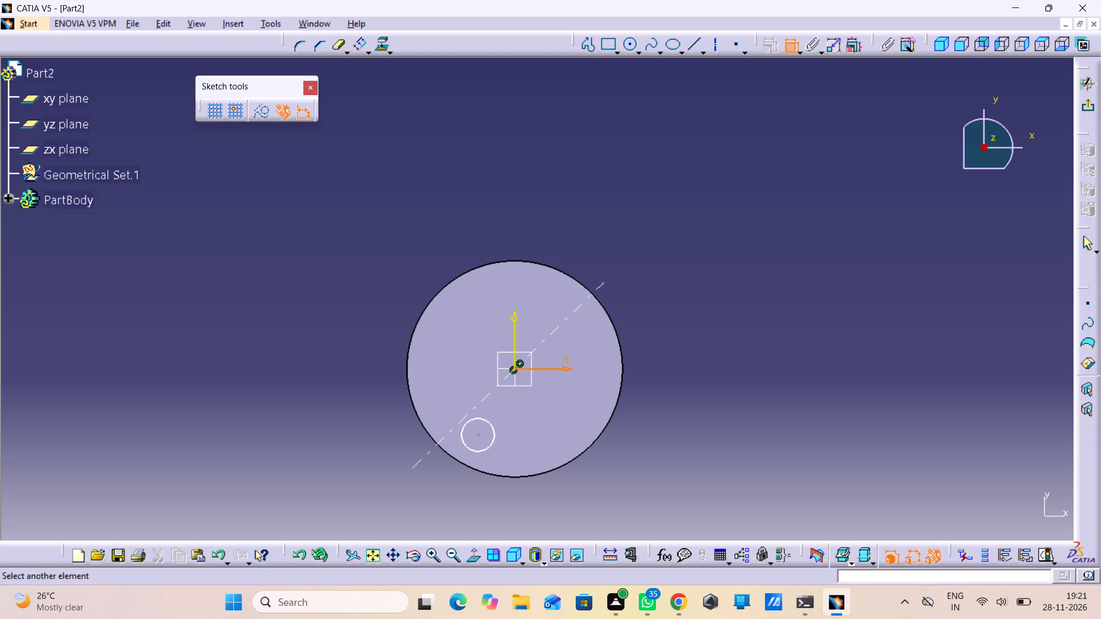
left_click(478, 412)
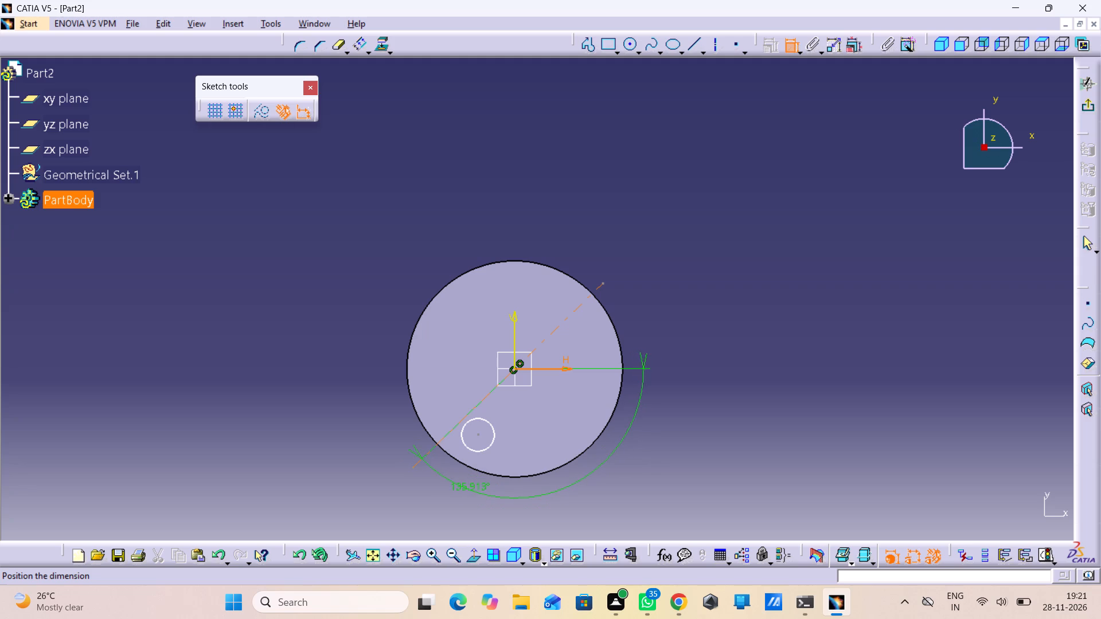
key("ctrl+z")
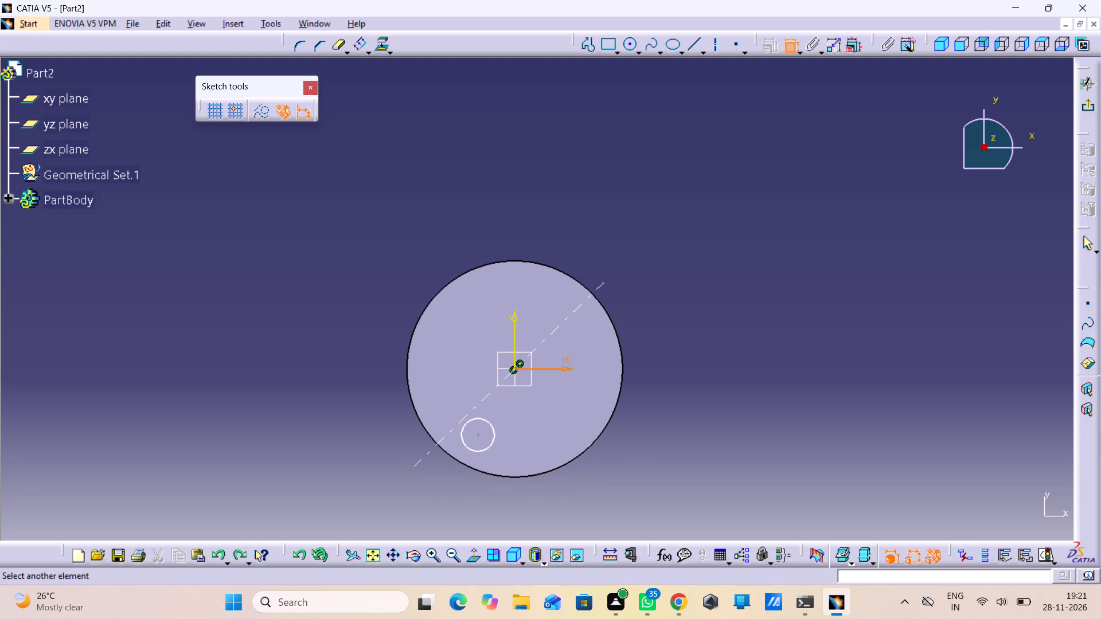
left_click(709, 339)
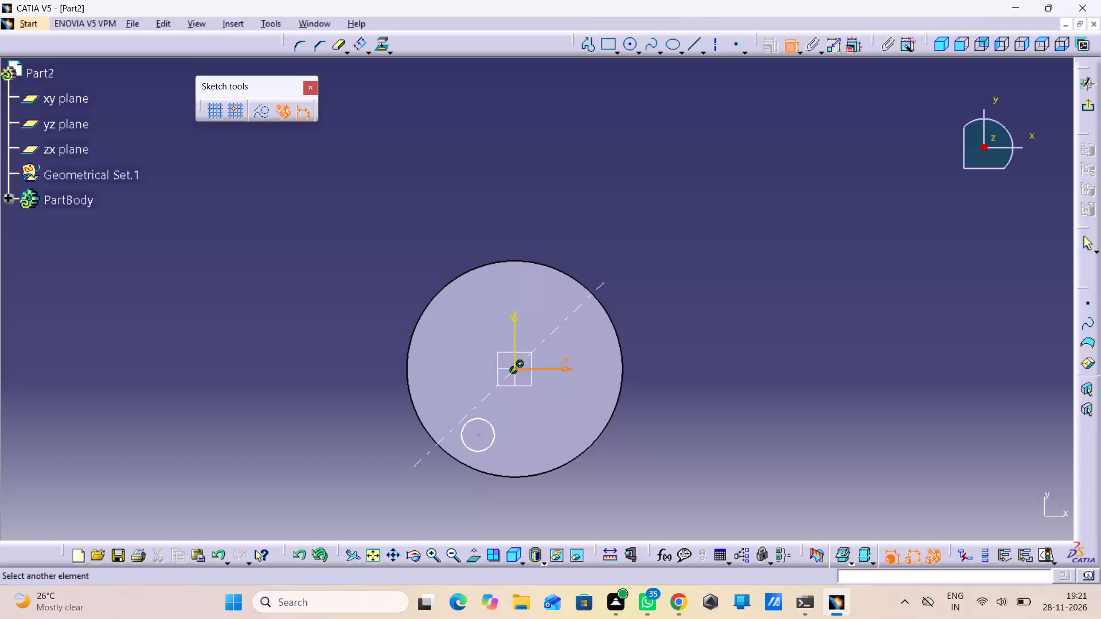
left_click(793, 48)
Dimension the angle between the vertical sketch axis and the diagonal axis line, and set it to 15 degrees.
double_click(785, 49)
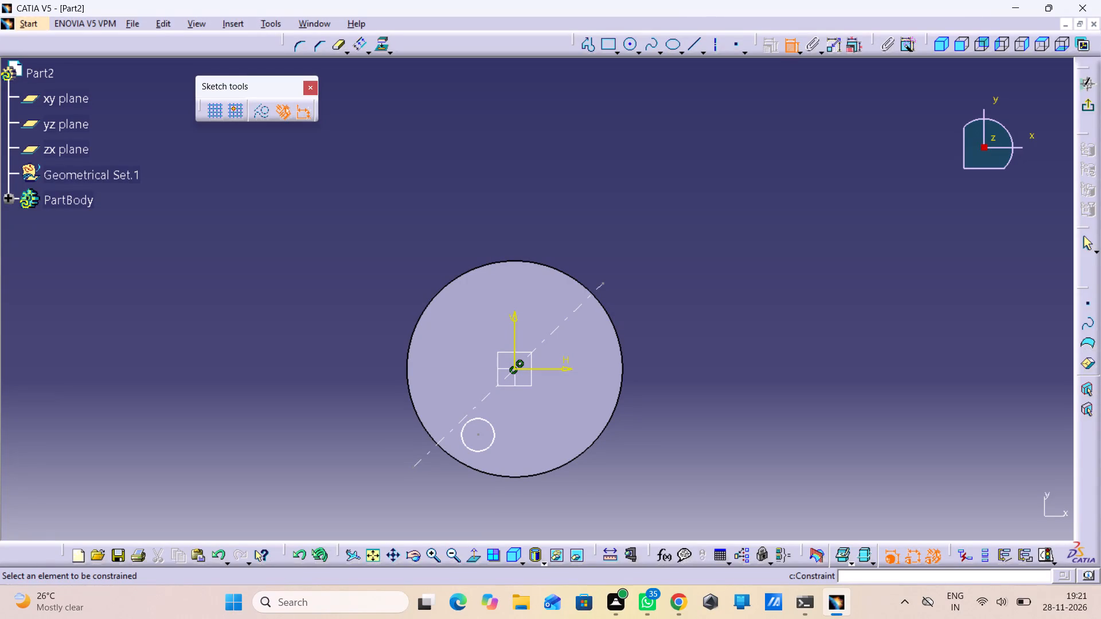
left_click(516, 316)
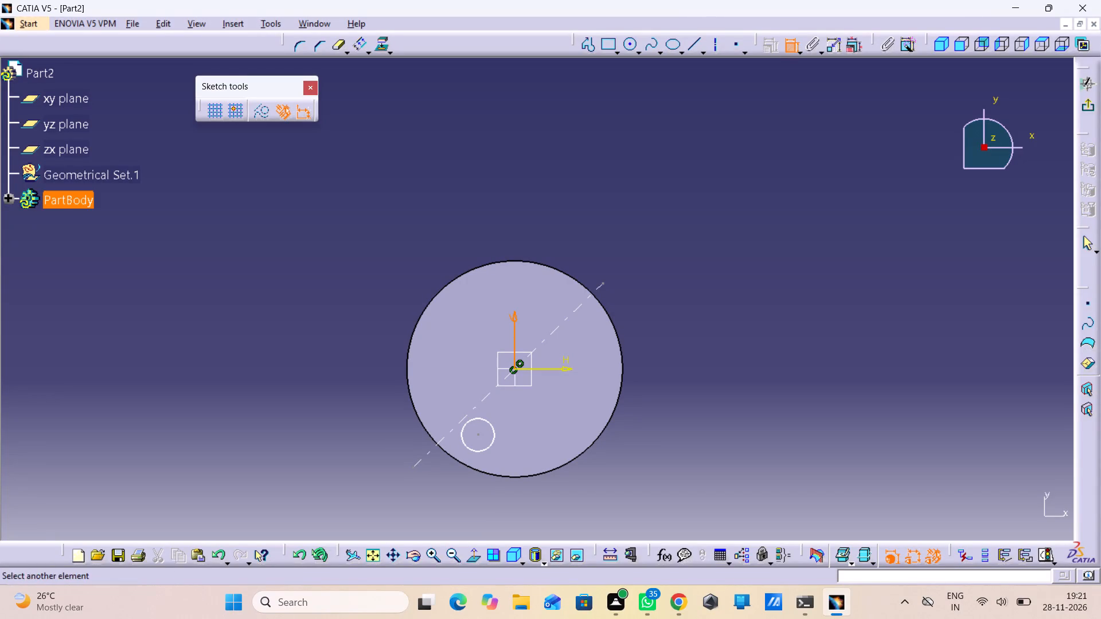
left_click(494, 392)
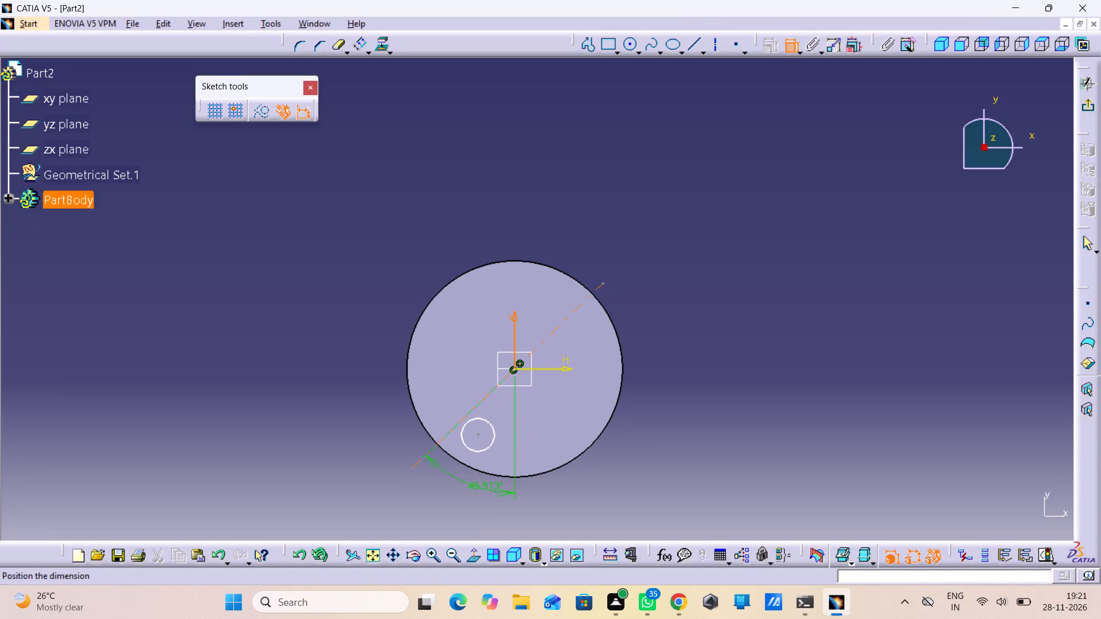
left_click(466, 502)
double_click(459, 488)
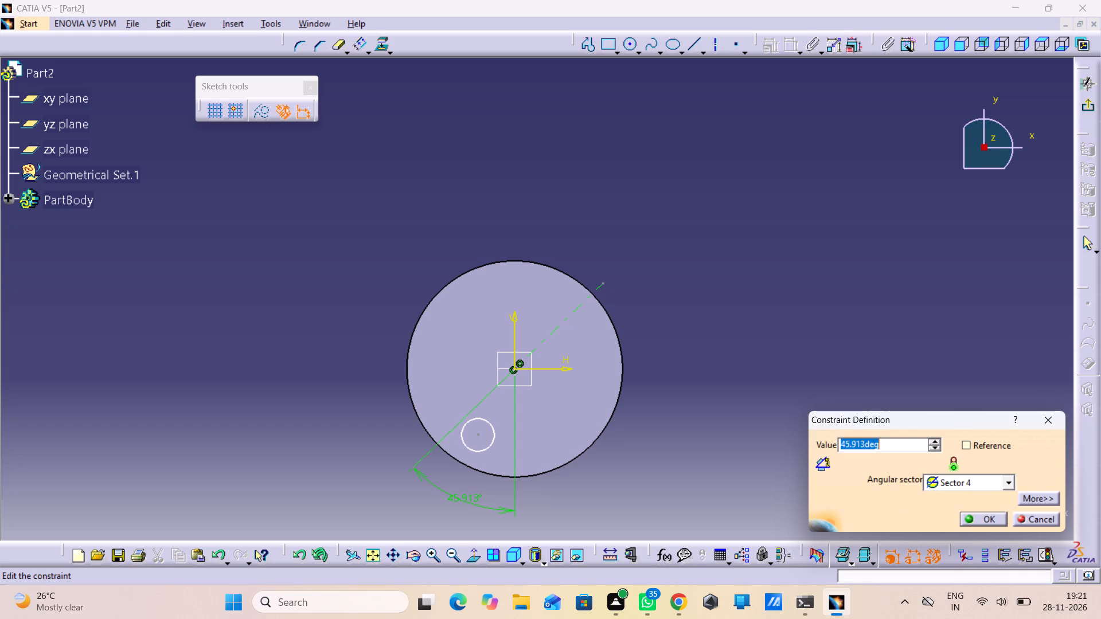
type("15")
key("Return")
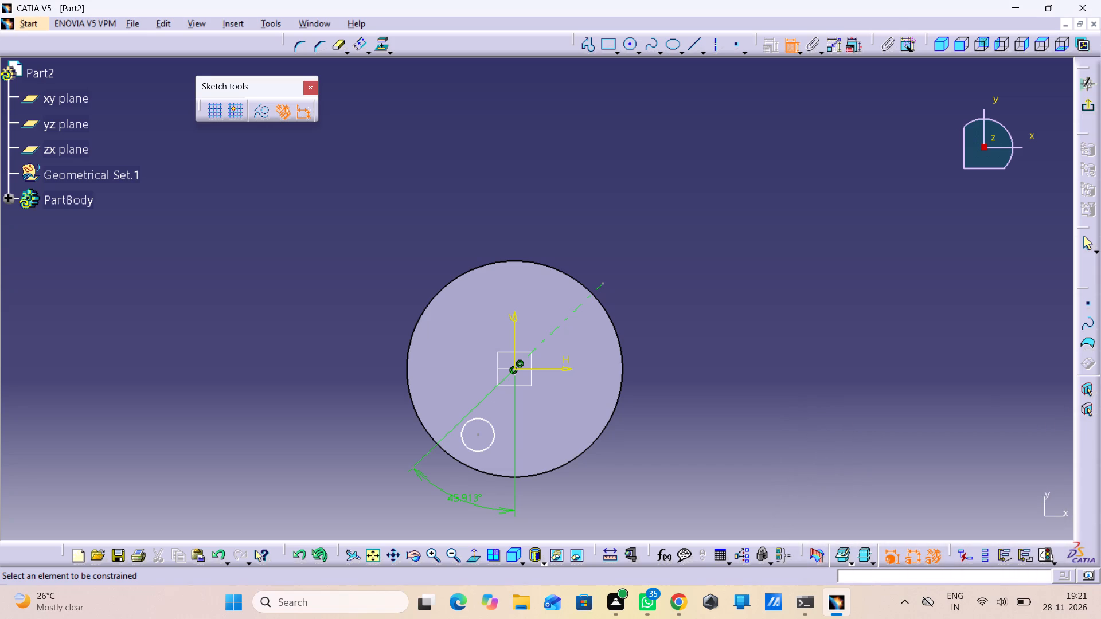
left_click(631, 499)
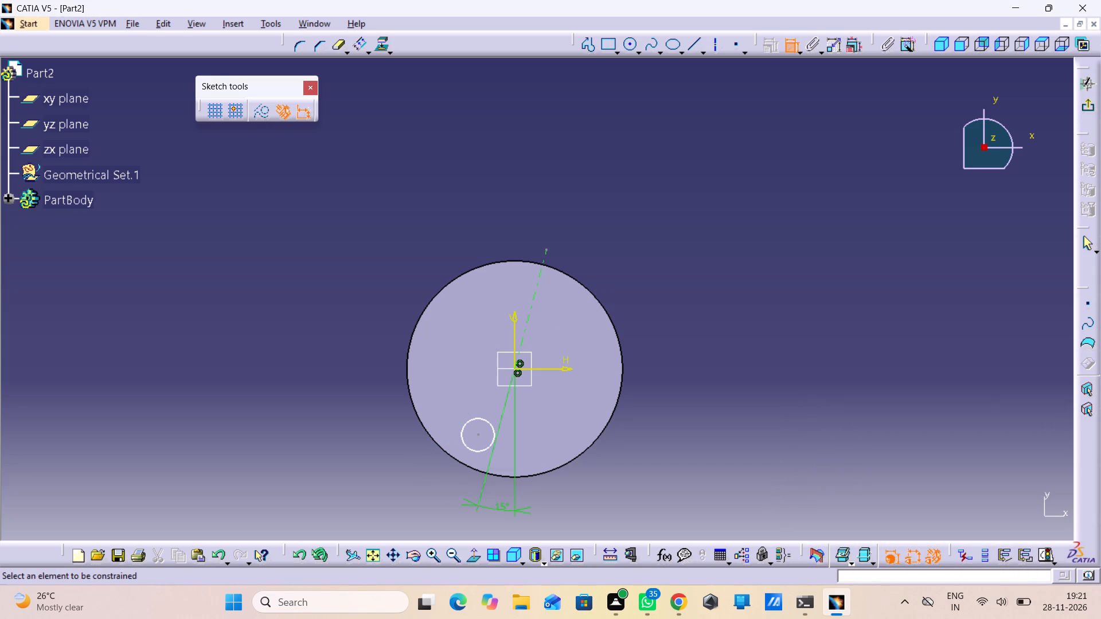
Draw a circle centred on the sketch origin and set its diameter to 50 mm.
left_click(630, 48)
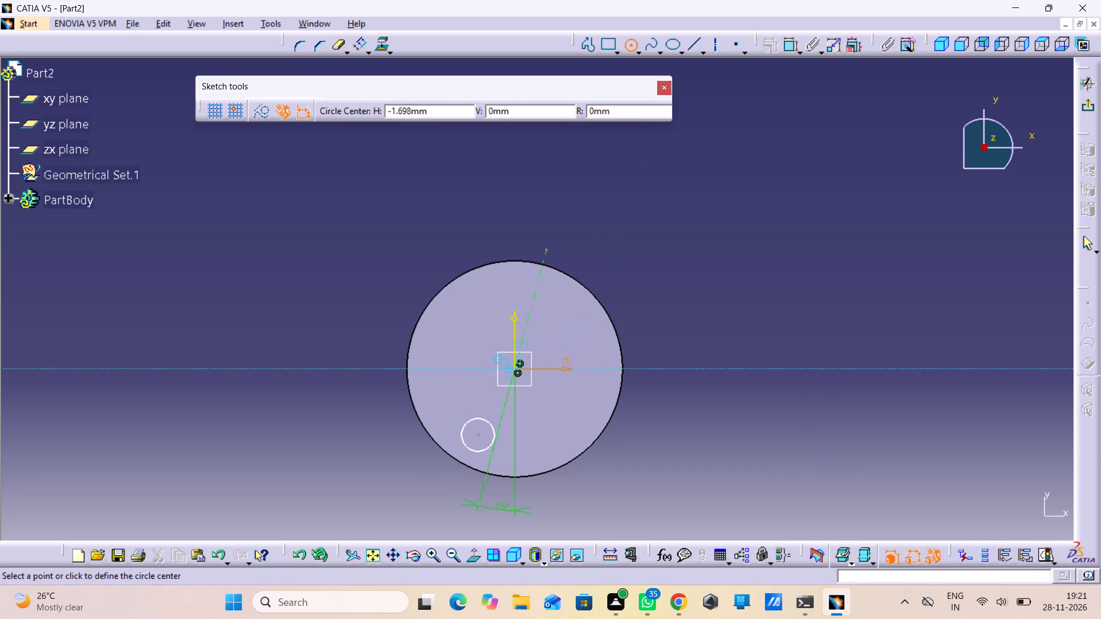
left_click(514, 368)
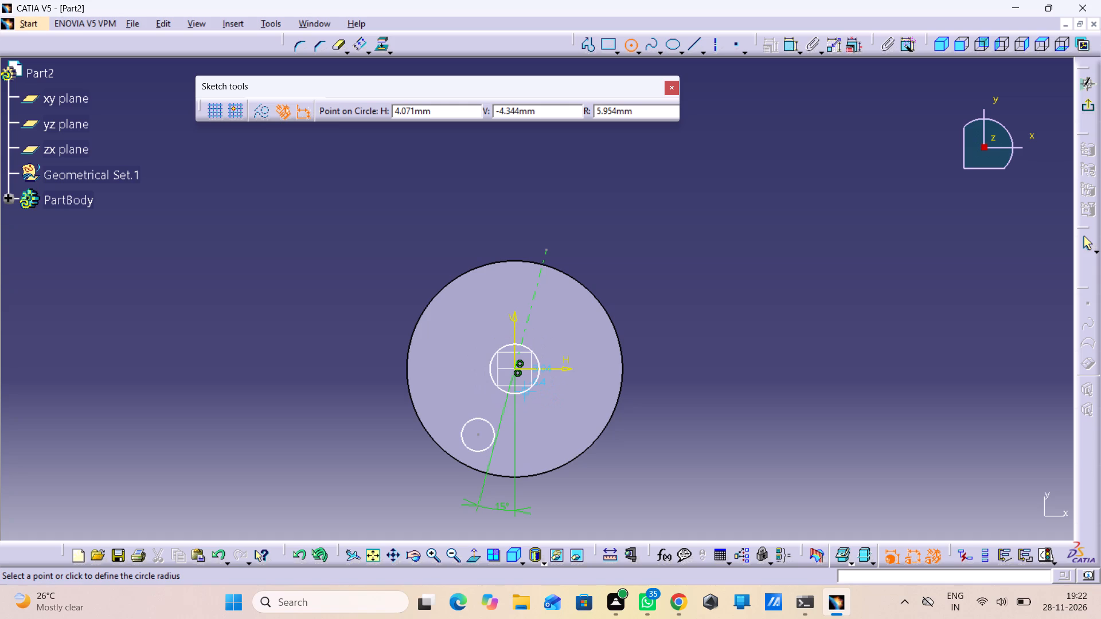
left_click(550, 405)
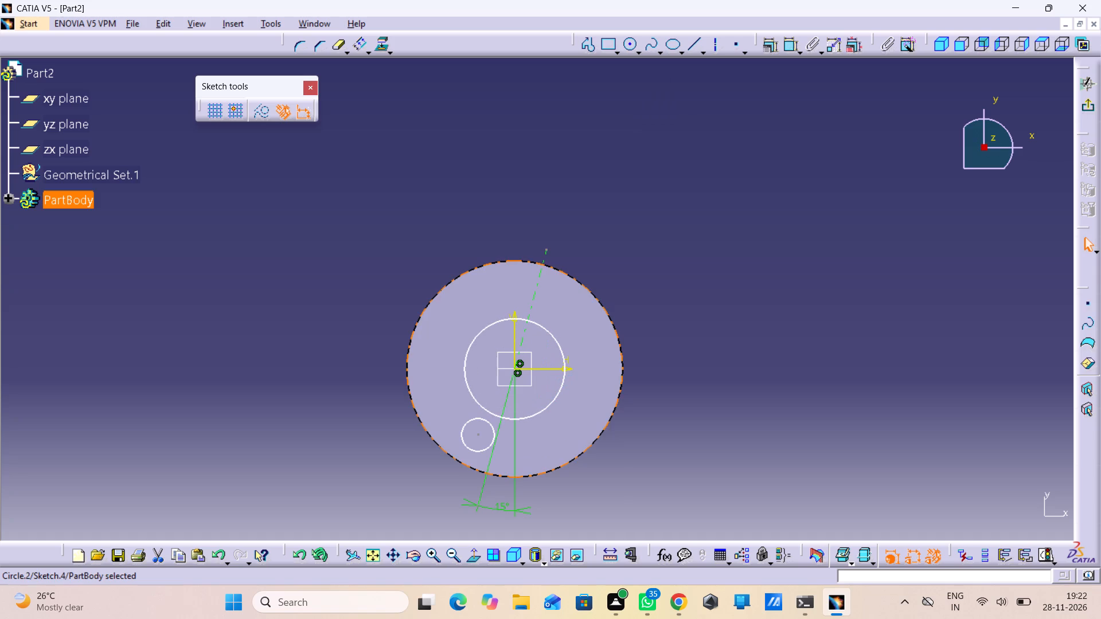
left_click(786, 42)
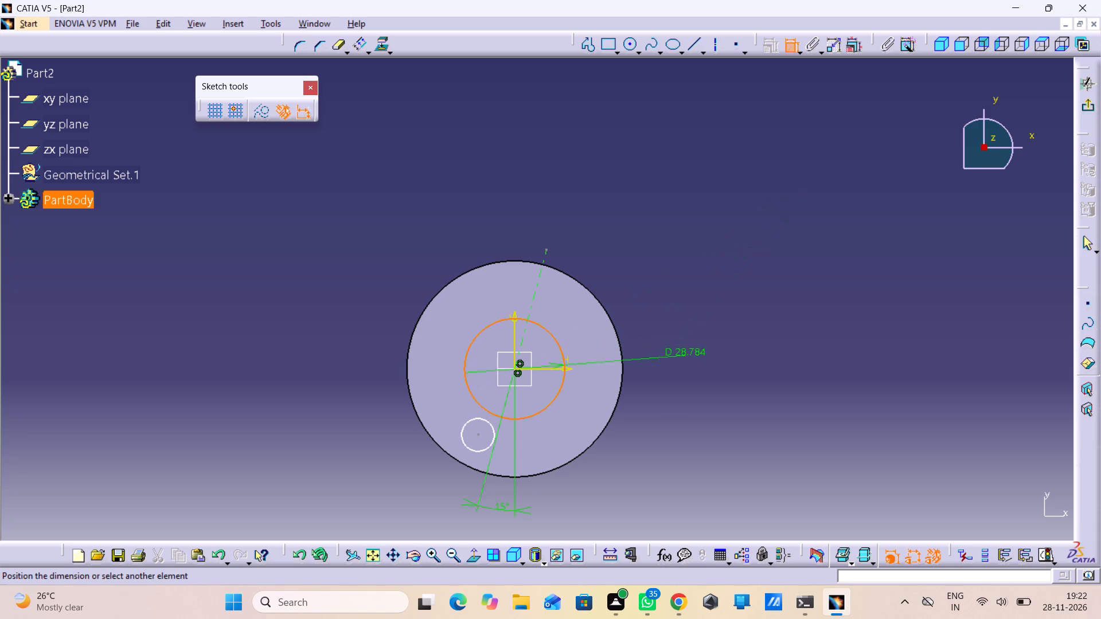
left_click(686, 362)
double_click(685, 349)
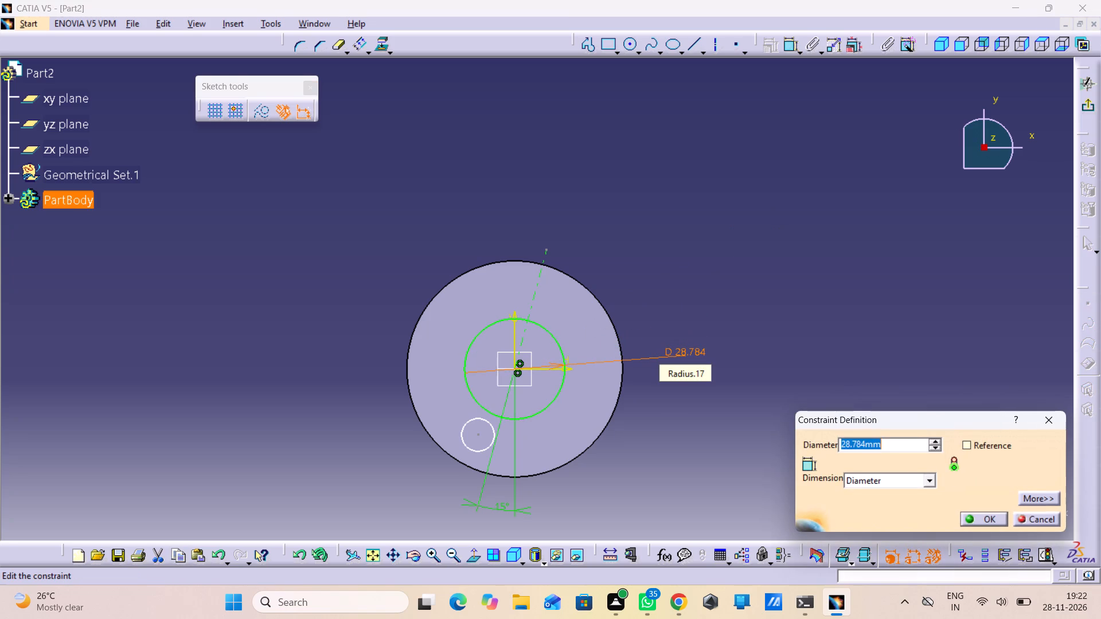
type("50")
key("Return")
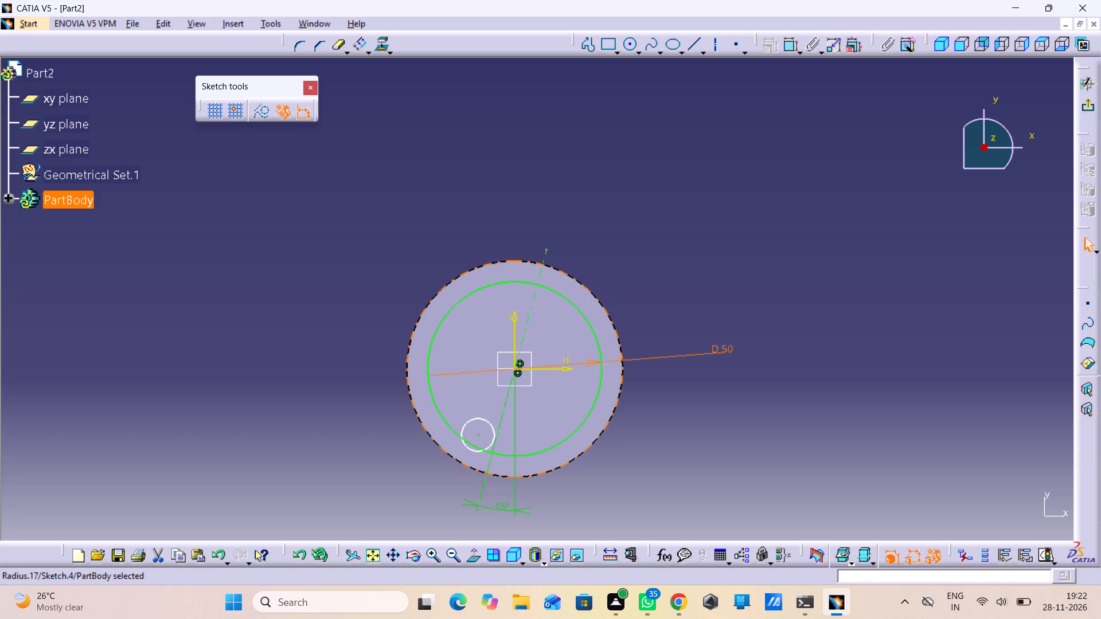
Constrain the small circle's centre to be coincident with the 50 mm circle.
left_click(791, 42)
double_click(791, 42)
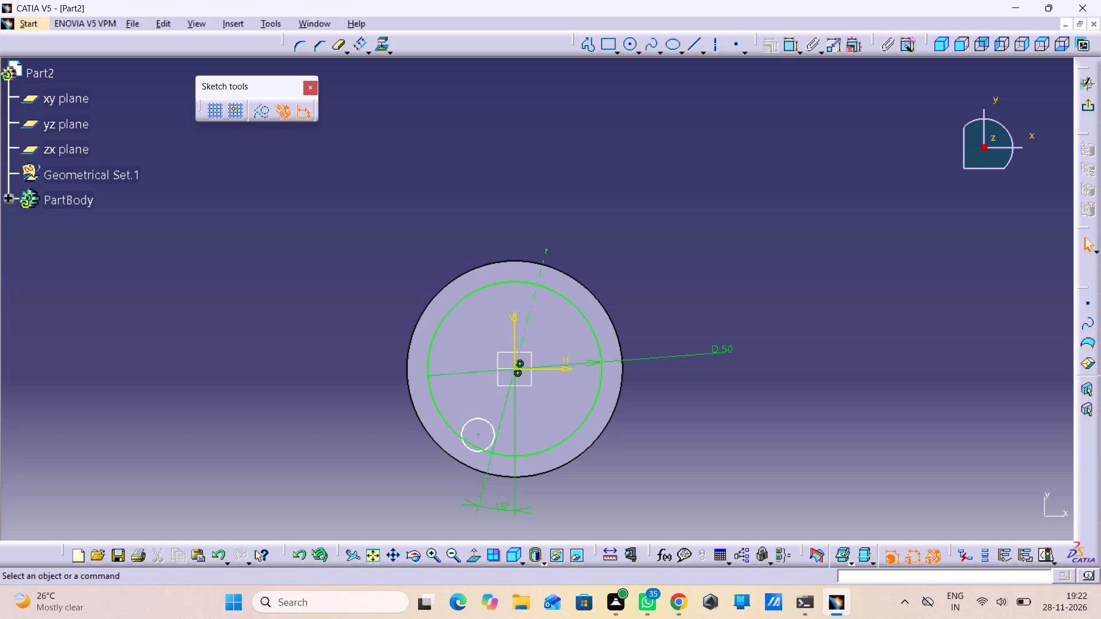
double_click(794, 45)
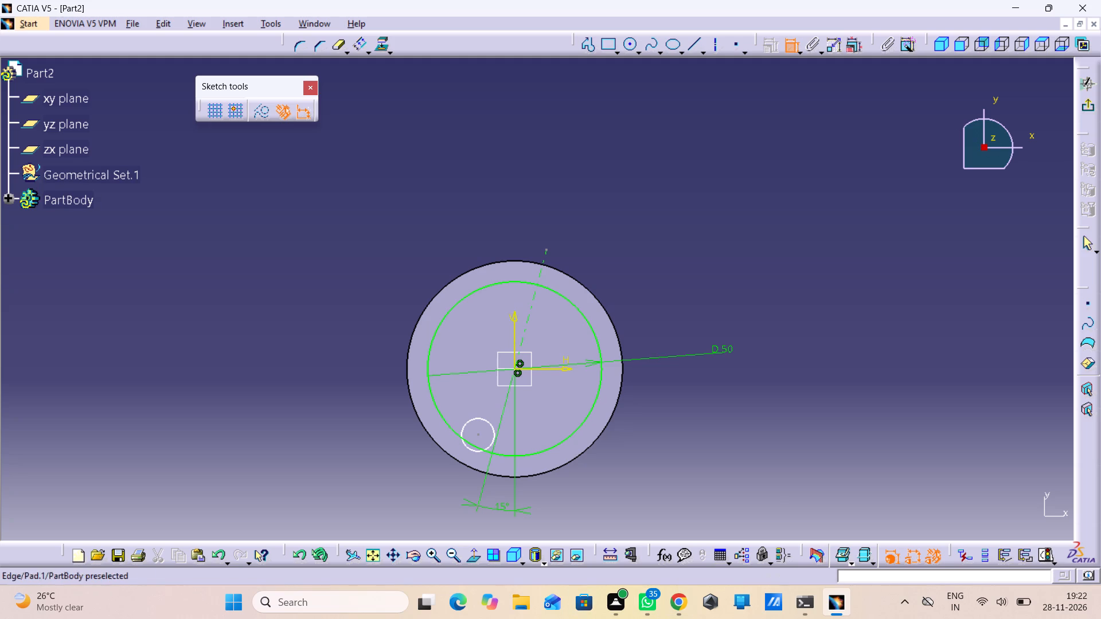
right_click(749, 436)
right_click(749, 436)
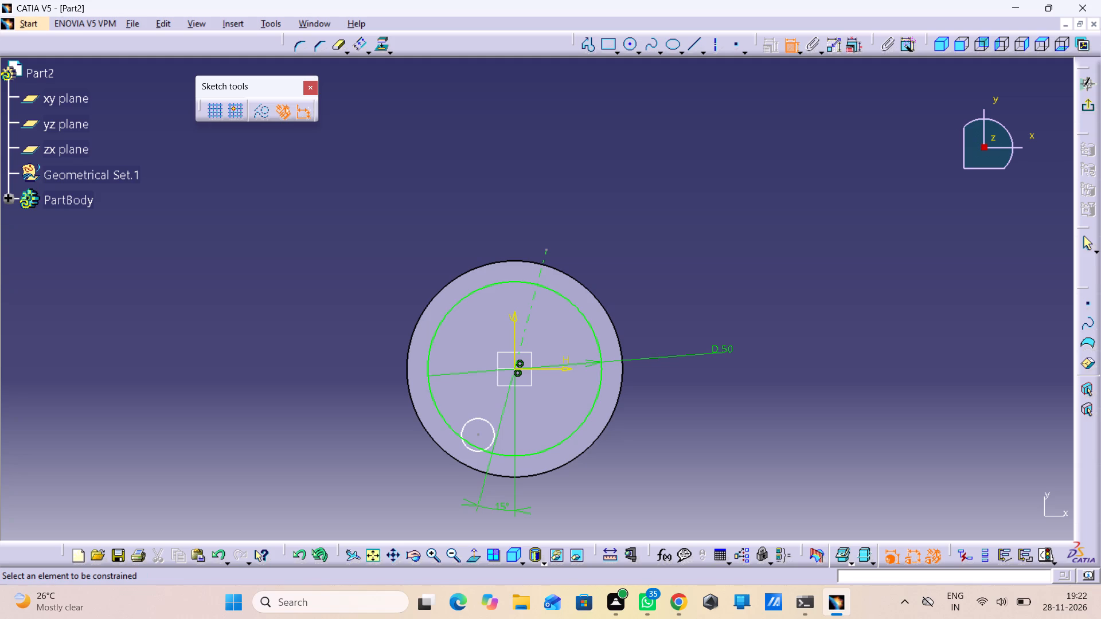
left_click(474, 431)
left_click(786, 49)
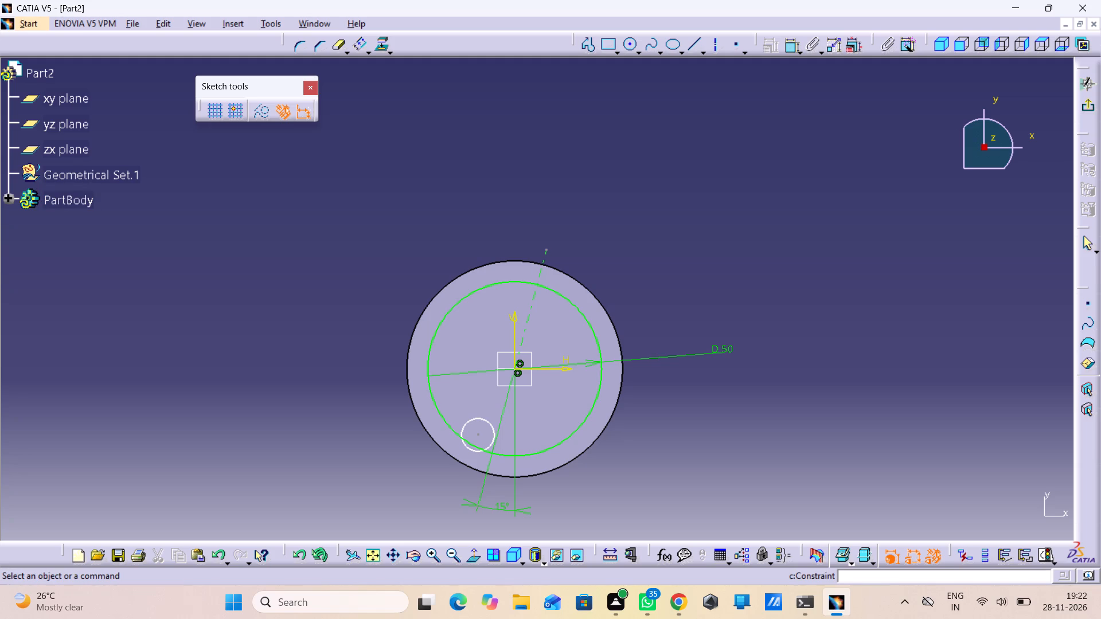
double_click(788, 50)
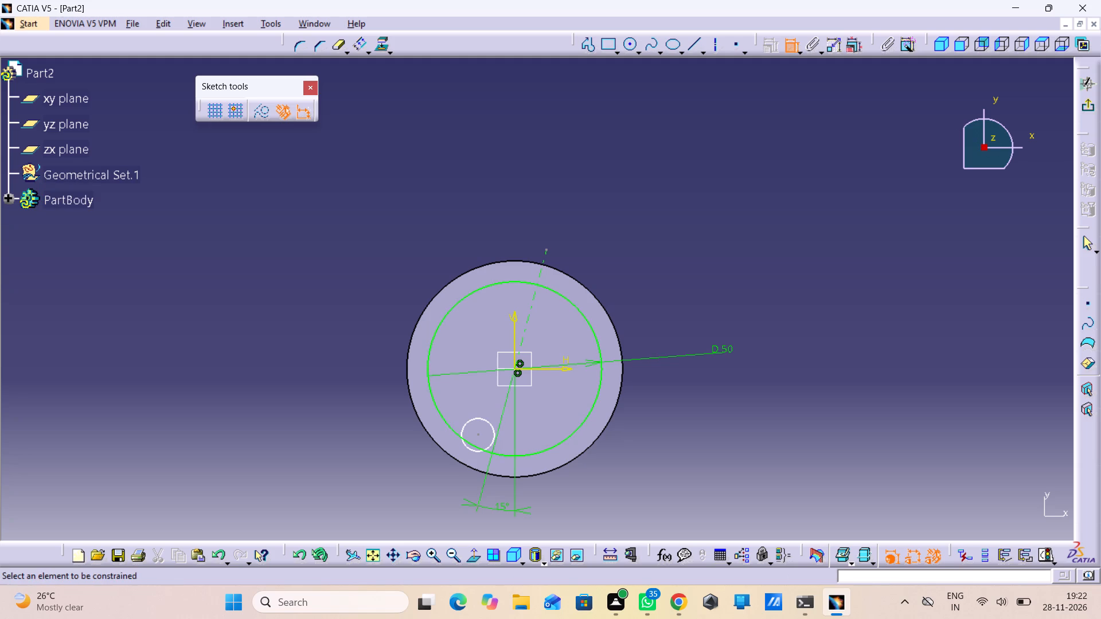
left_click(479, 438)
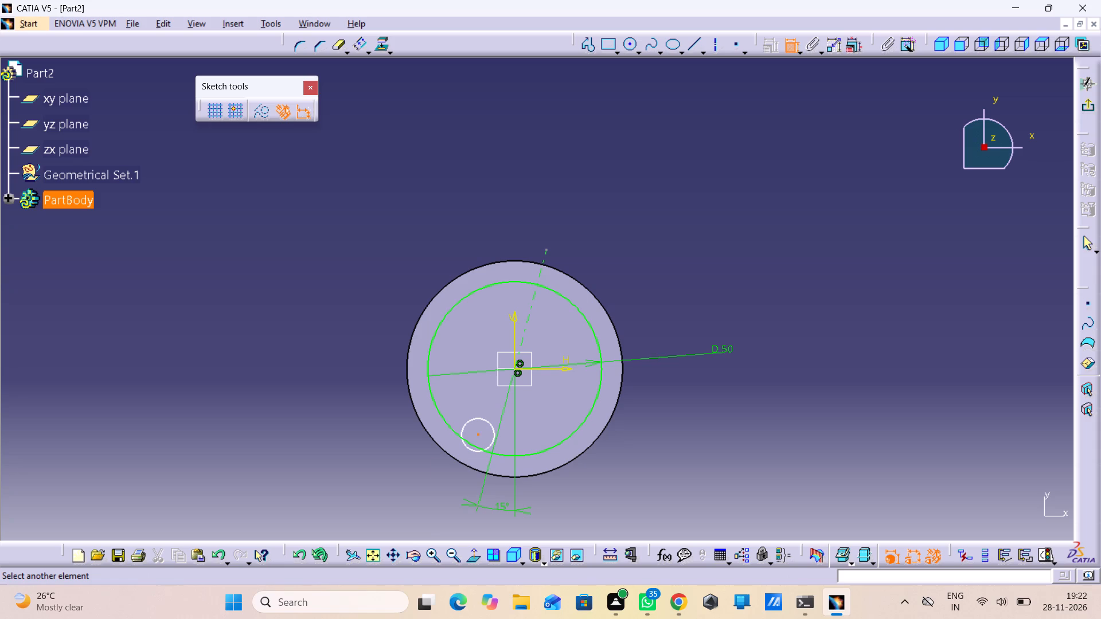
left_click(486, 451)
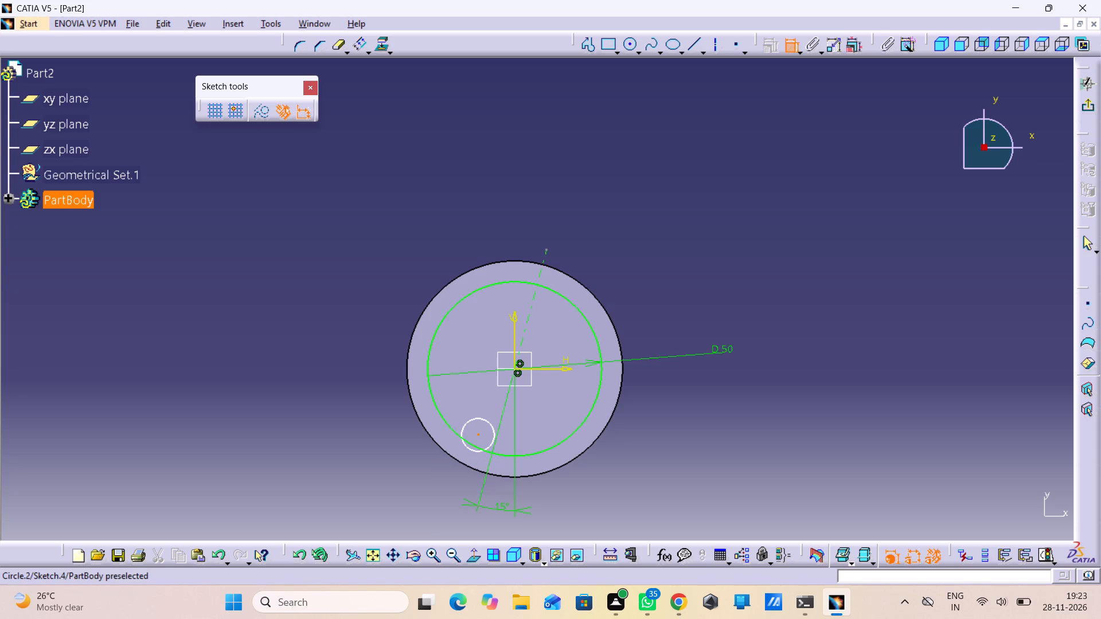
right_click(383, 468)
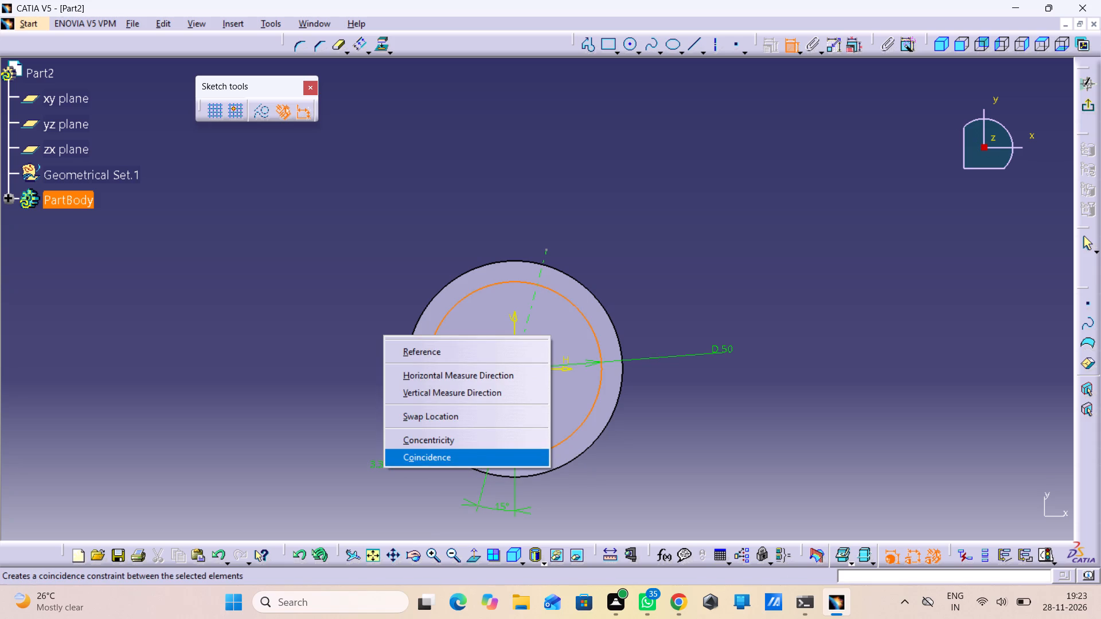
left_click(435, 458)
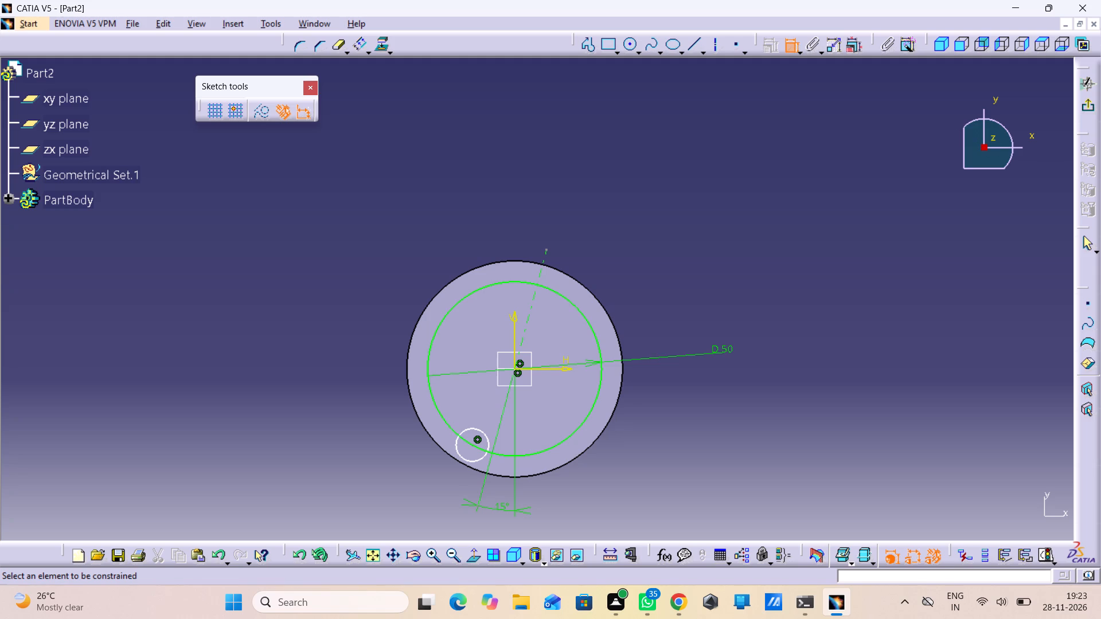
Dimension the small circle and set its diameter to 5.5 mm.
left_click(472, 461)
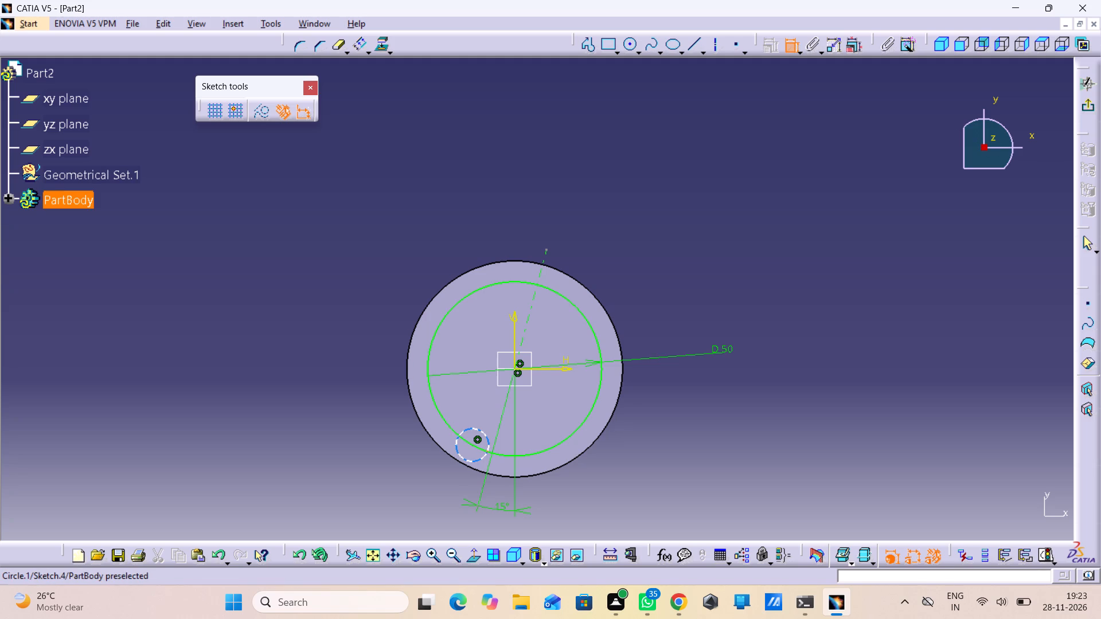
left_click(381, 511)
double_click(386, 502)
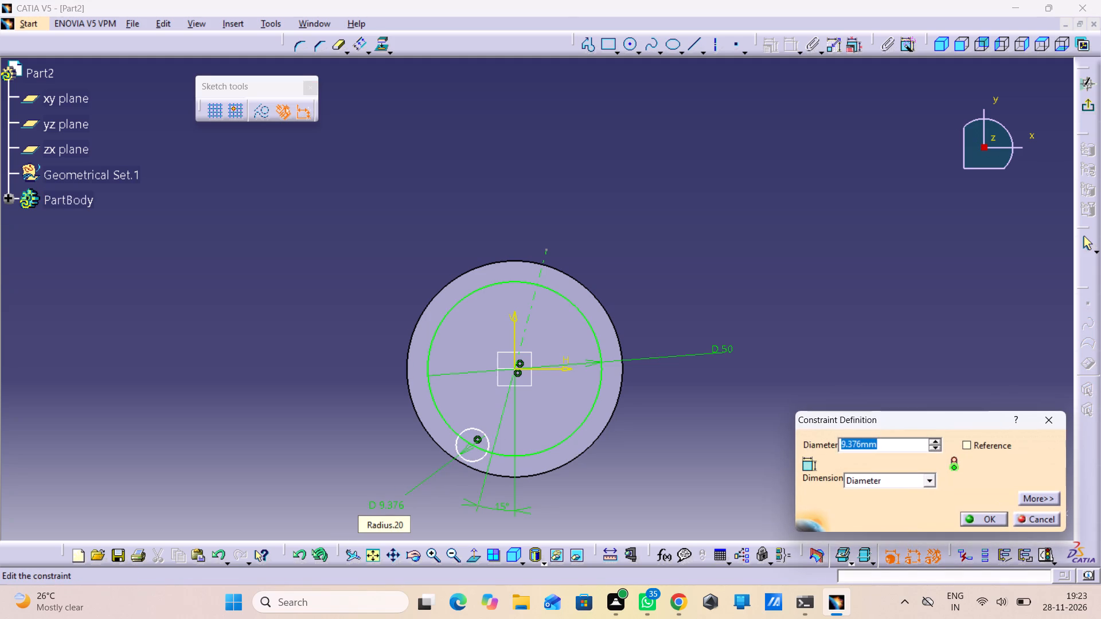
type("535")
key("BackSpace")
key("BackSpace")
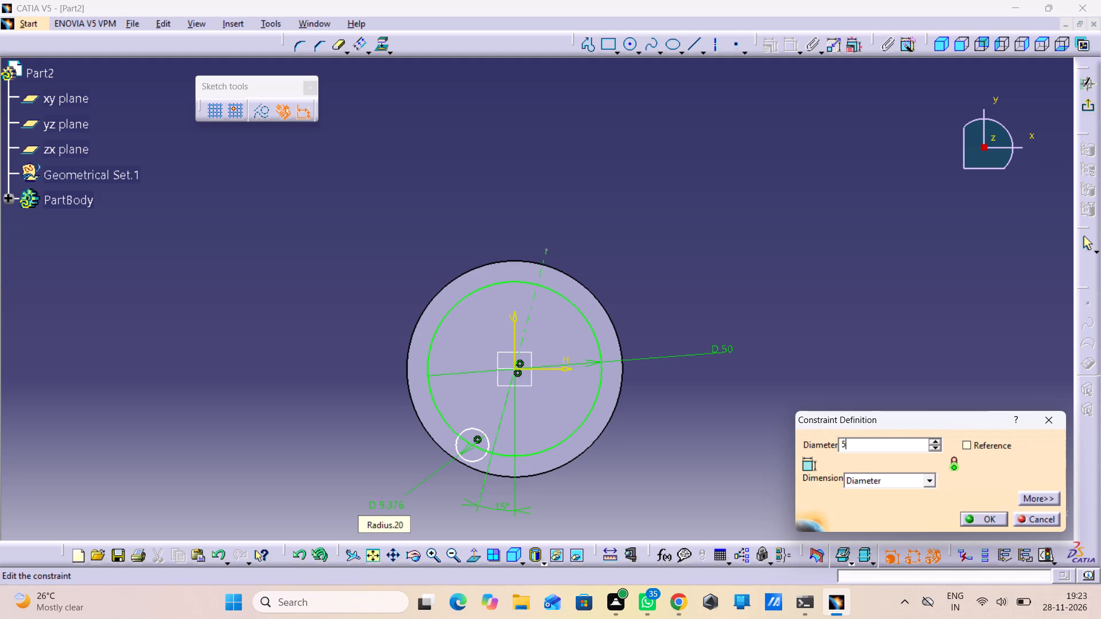
type(".5")
key("Return")
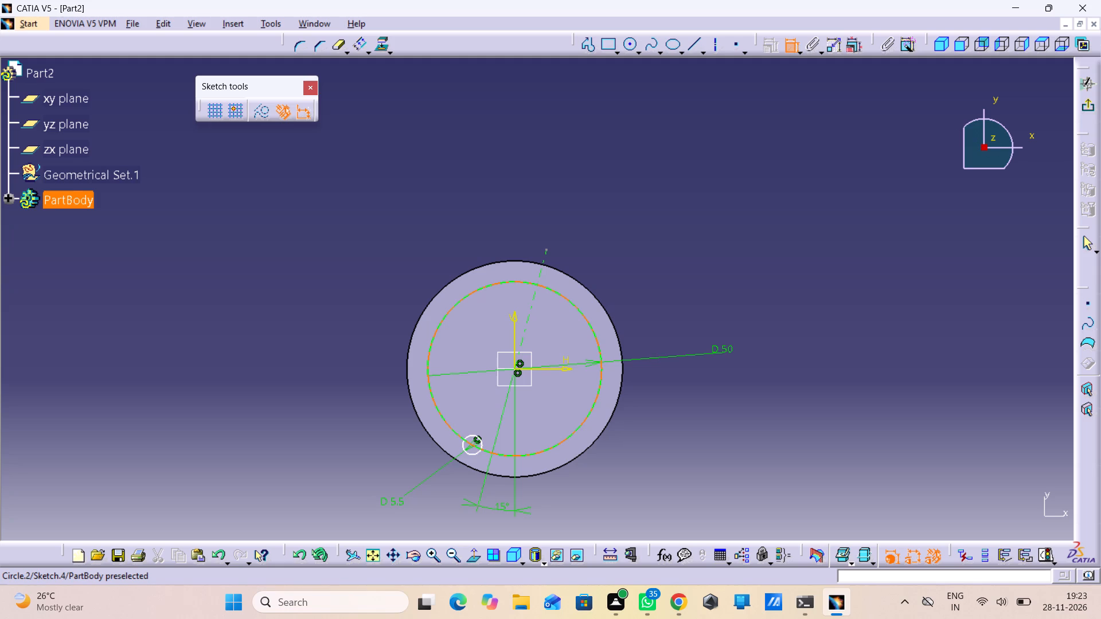
Delete the small circle's 5.5 mm diameter dimension.
middle_click_drag(462, 438, 448, 367)
right_click(462, 438)
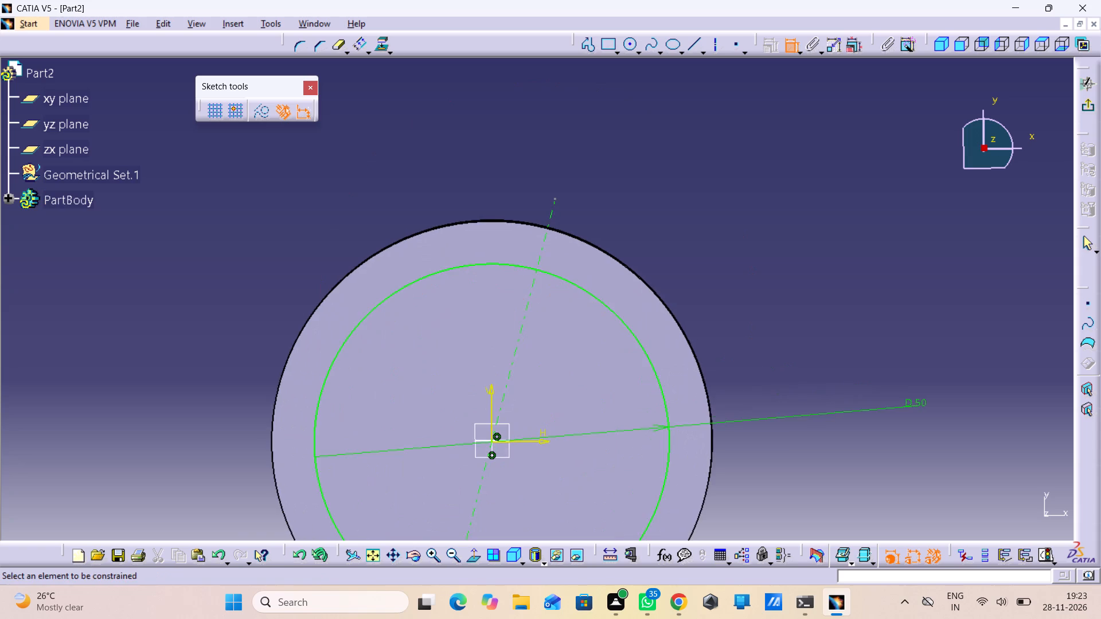
middle_click_drag(453, 378, 416, 10)
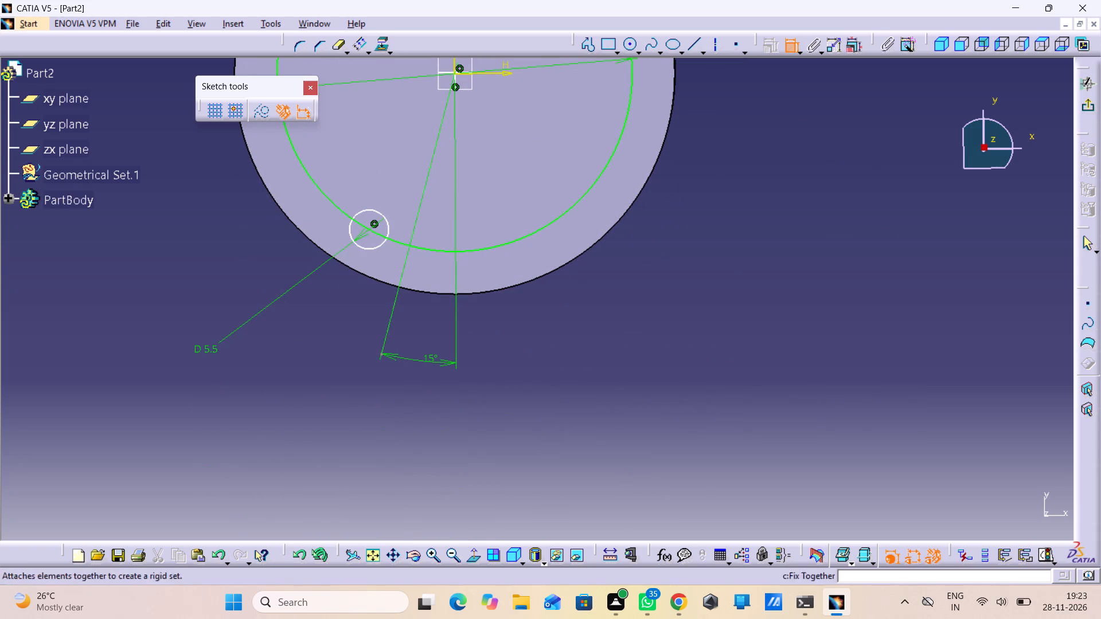
left_click(786, 49)
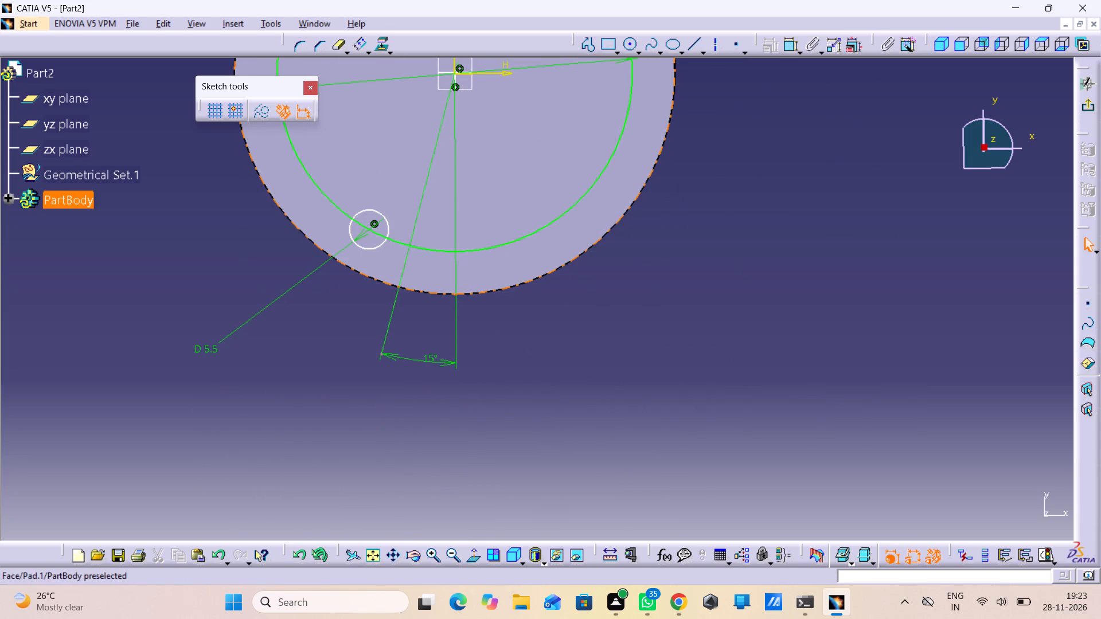
left_click(377, 225)
left_click(370, 222)
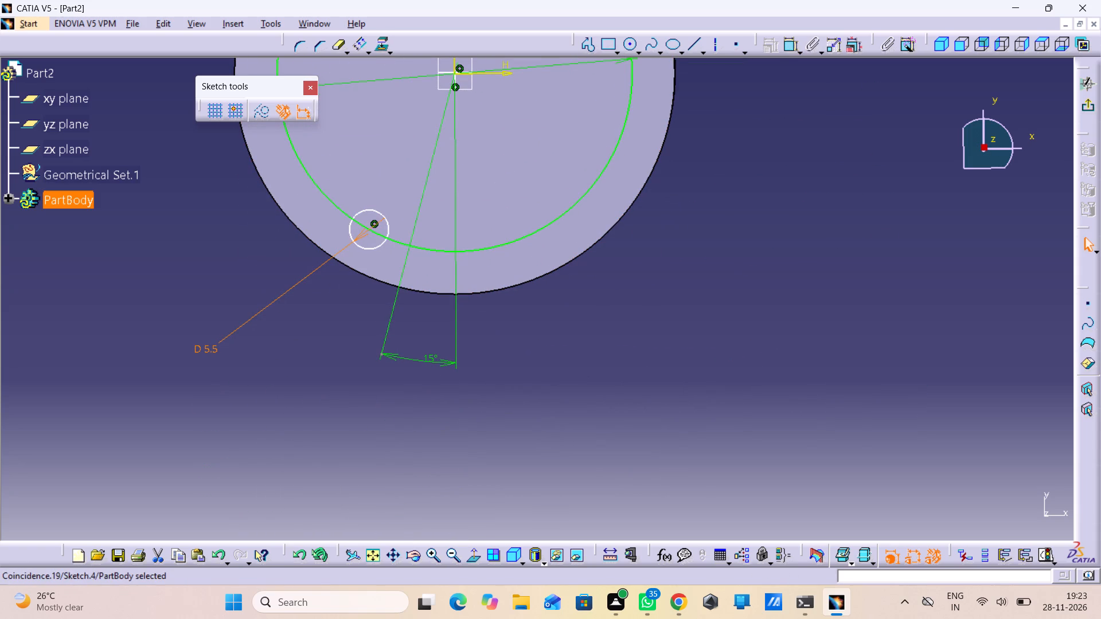
right_click(375, 222)
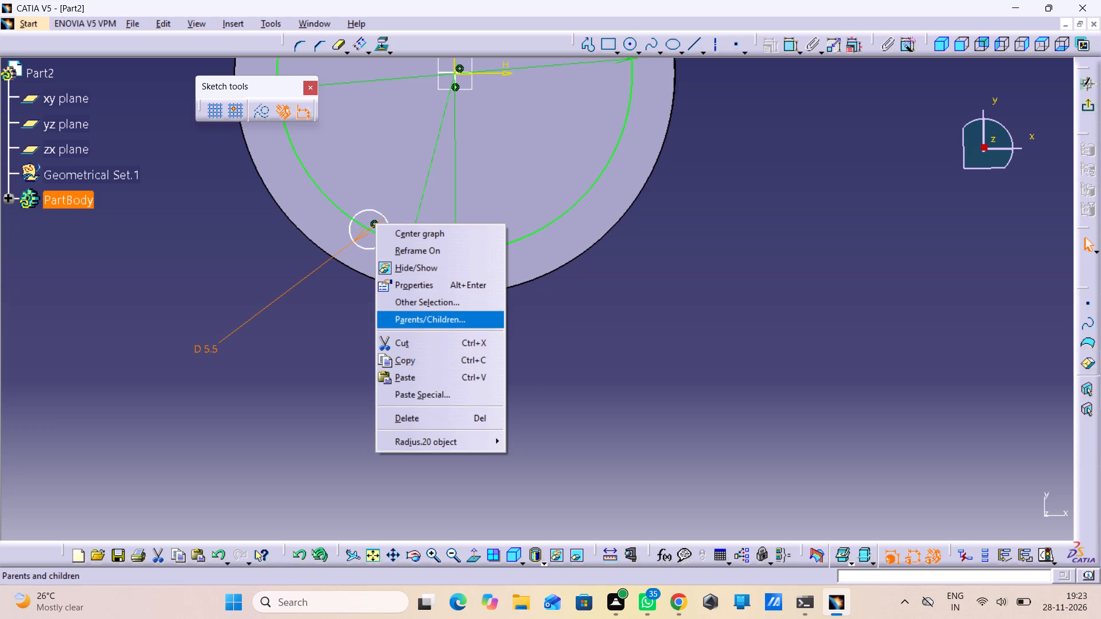
left_click_drag(455, 420, 451, 414)
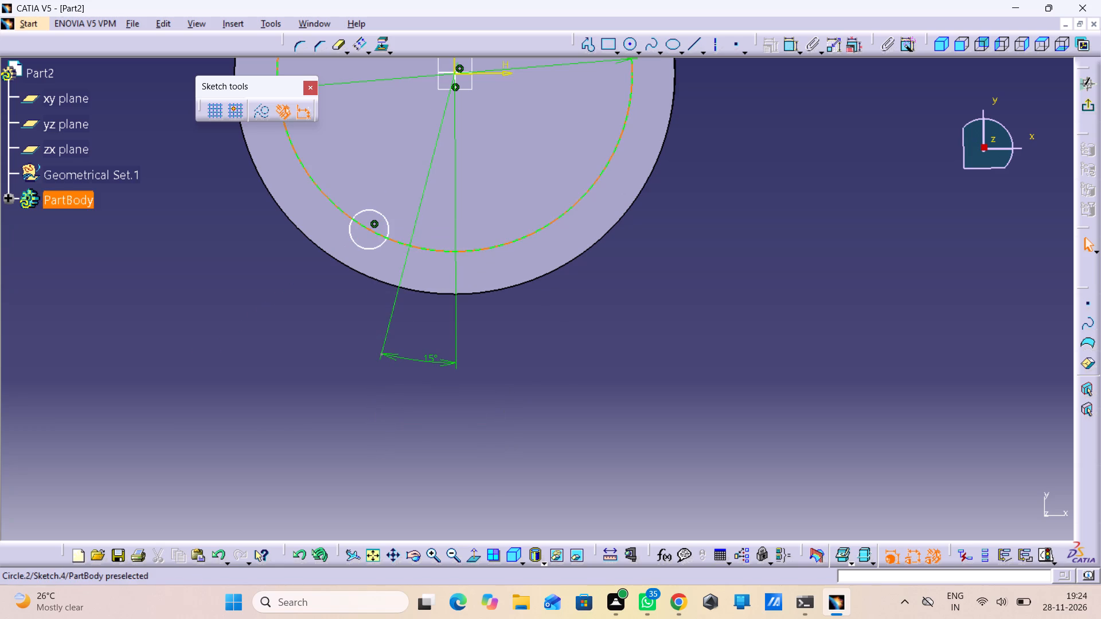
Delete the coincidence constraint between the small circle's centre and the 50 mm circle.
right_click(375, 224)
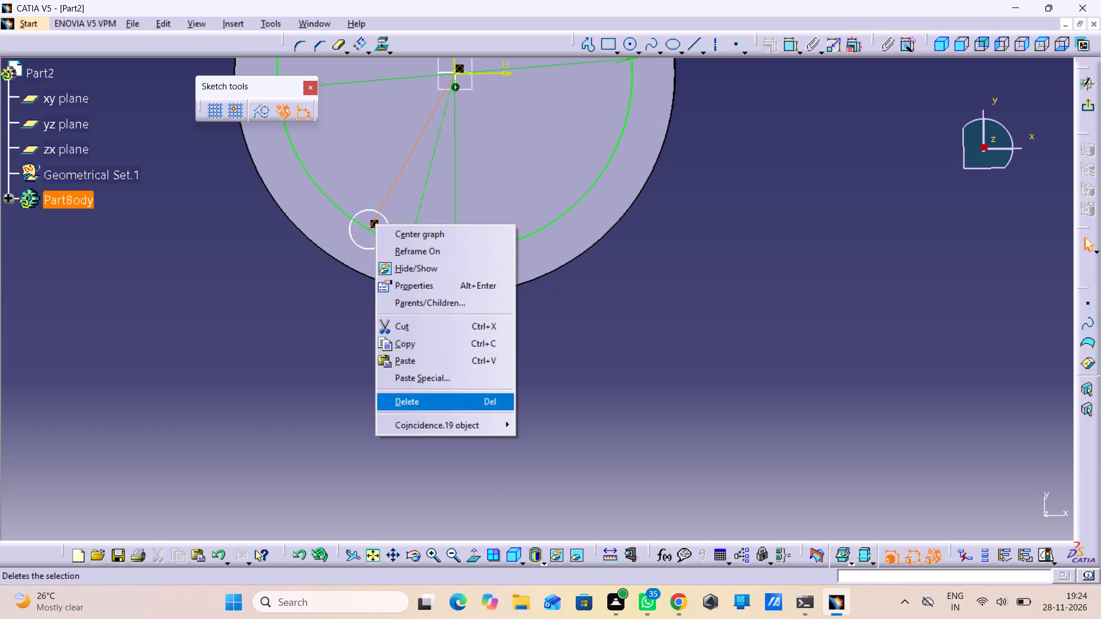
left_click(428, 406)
Constrain the small circle's centre to be coincident with the axis line inclined at 15 degrees.
left_click(791, 45)
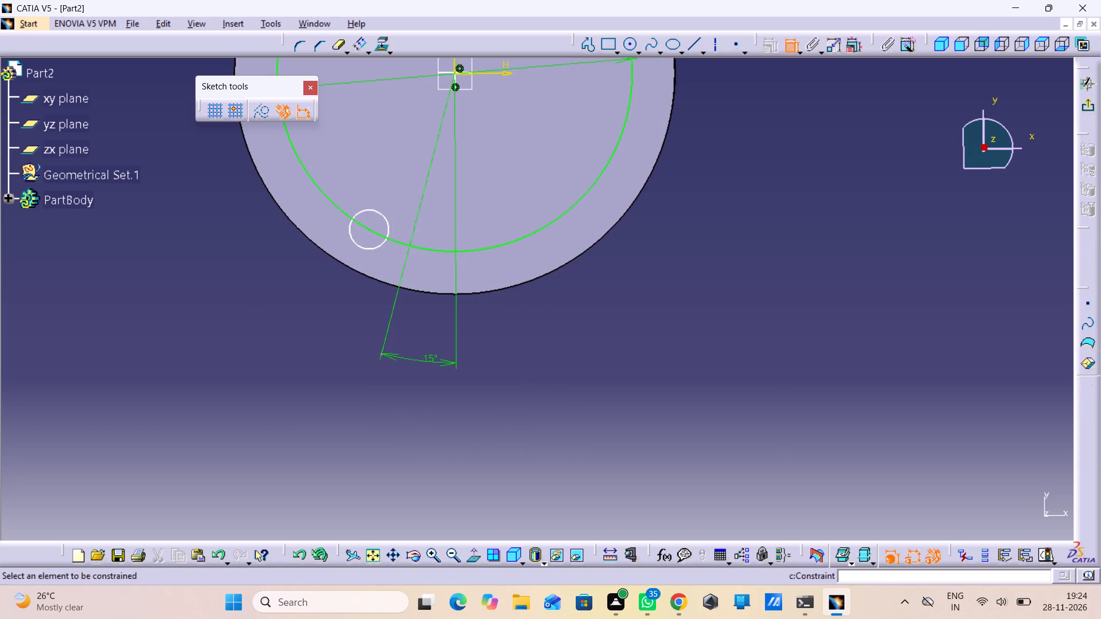
left_click(368, 230)
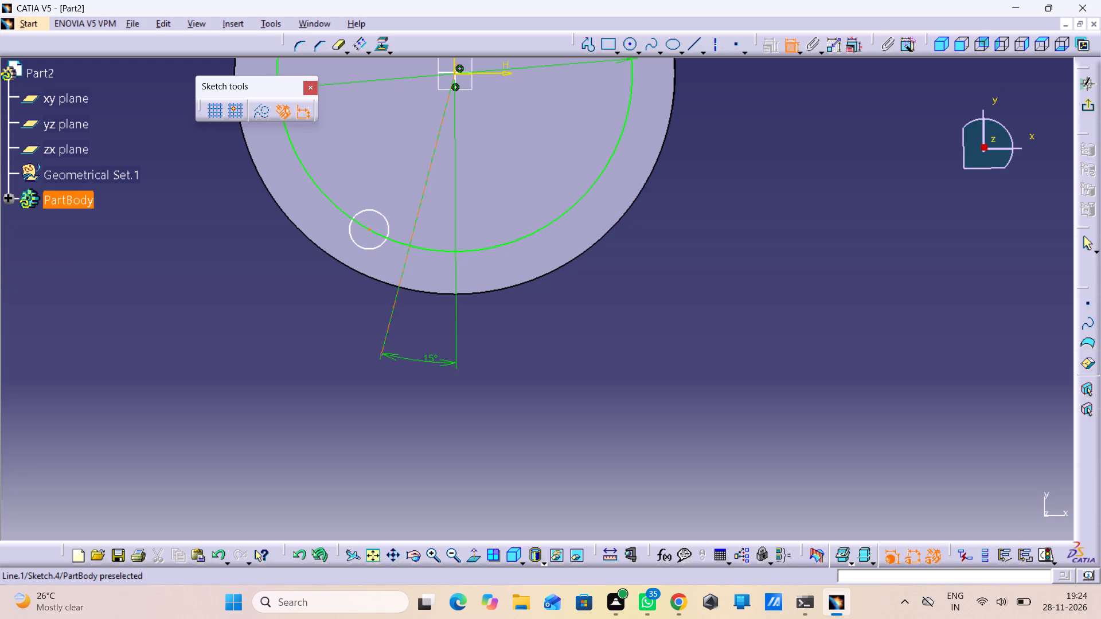
left_click(409, 240)
right_click(284, 332)
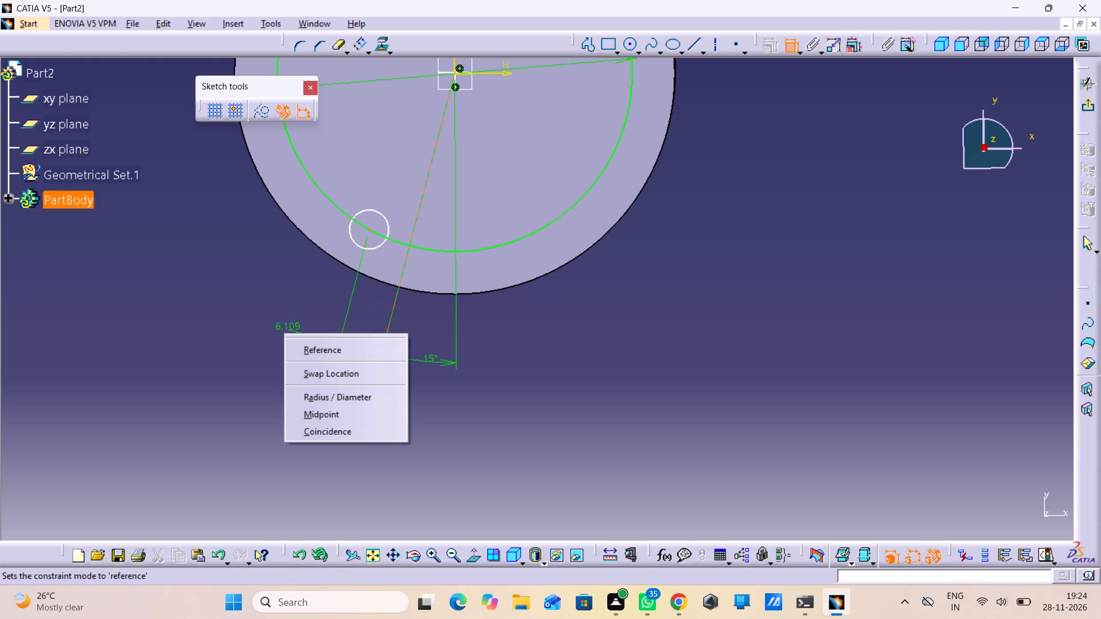
left_click(352, 426)
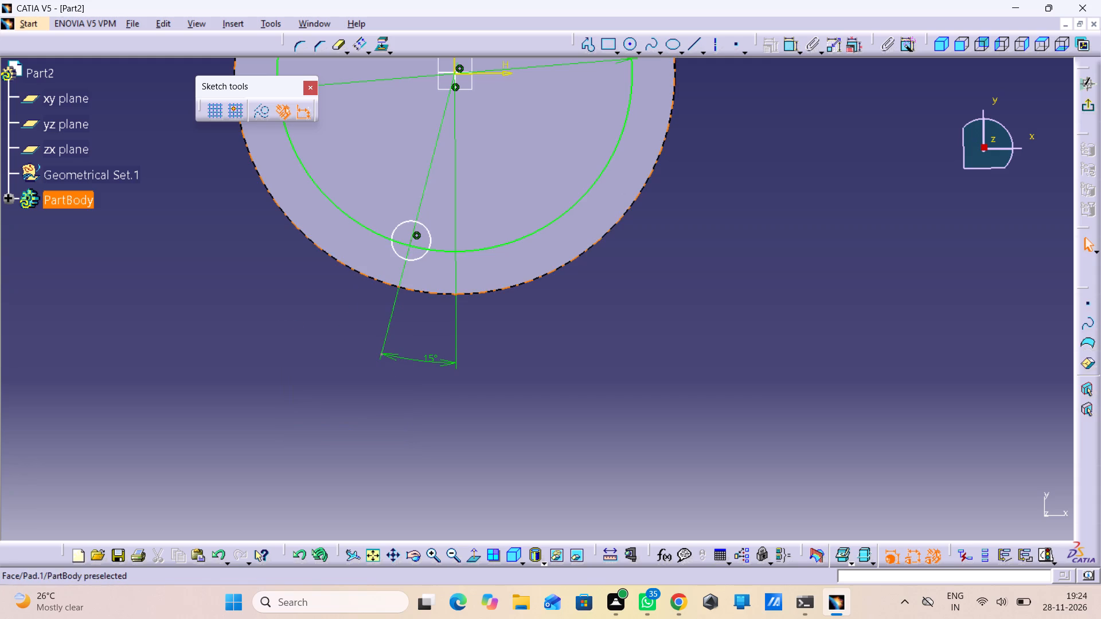
Add a coincidence constraint between the small circle's centre and the 50 mm circle.
left_click(413, 241)
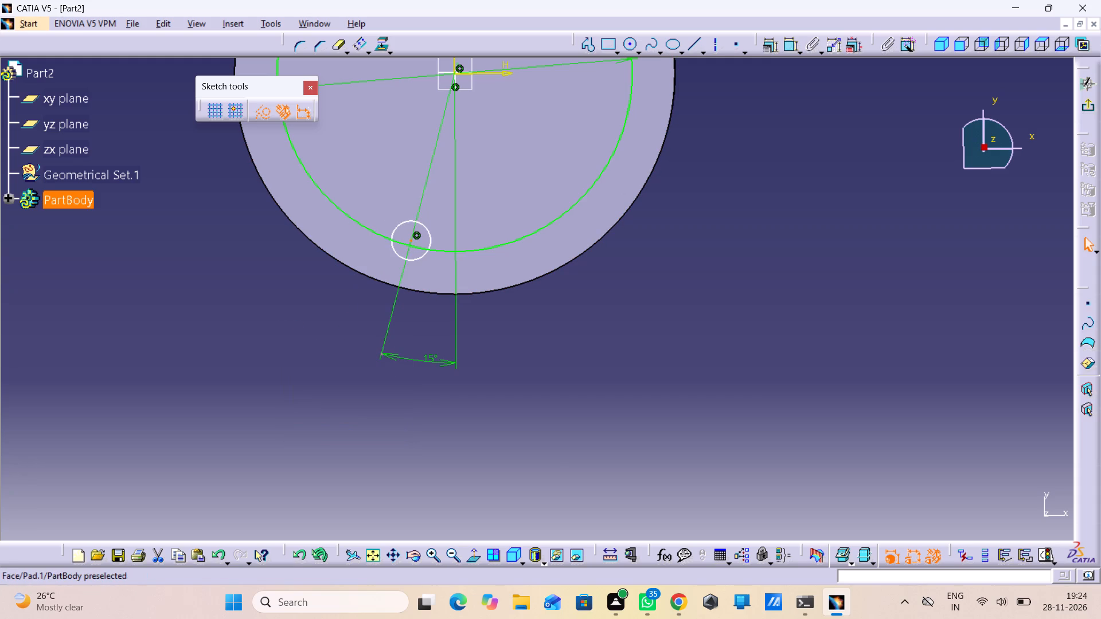
left_click(413, 248)
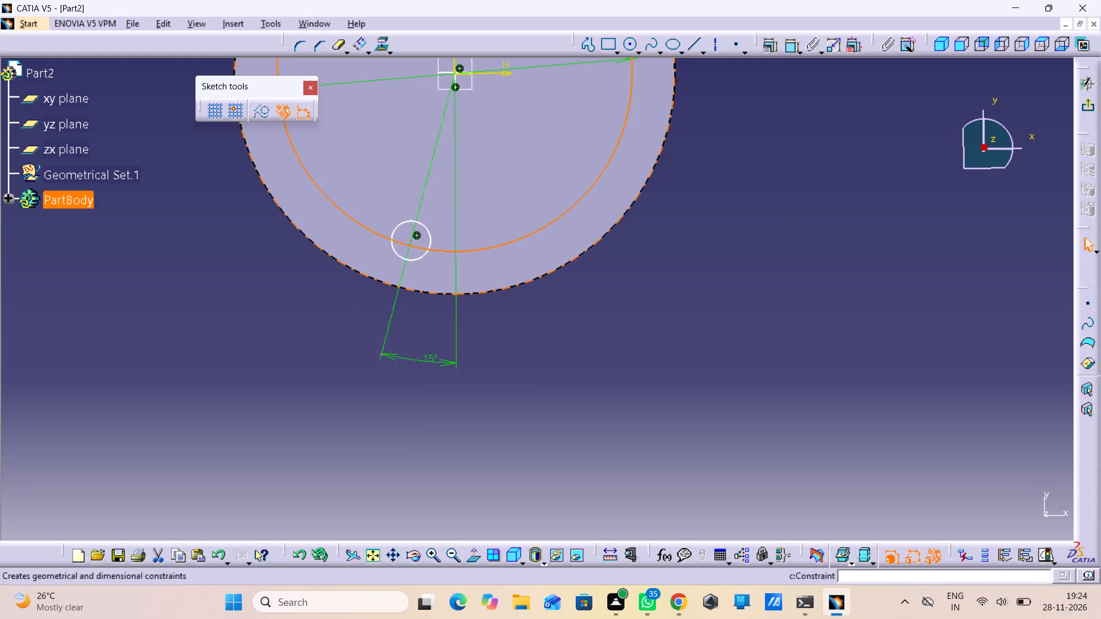
left_click(786, 49)
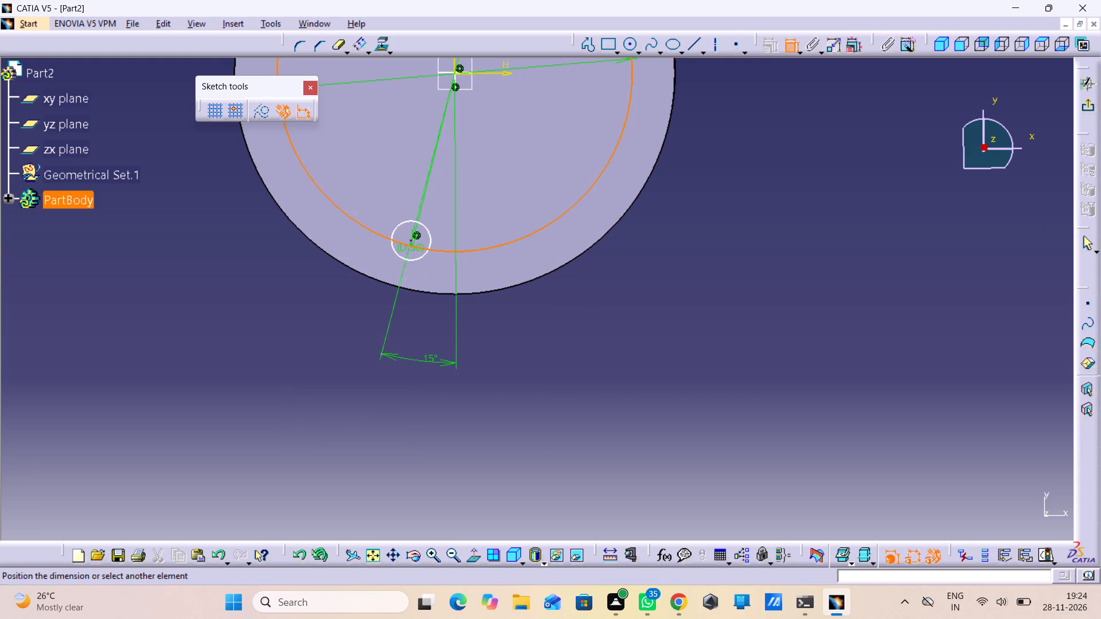
left_click(412, 239)
right_click(356, 301)
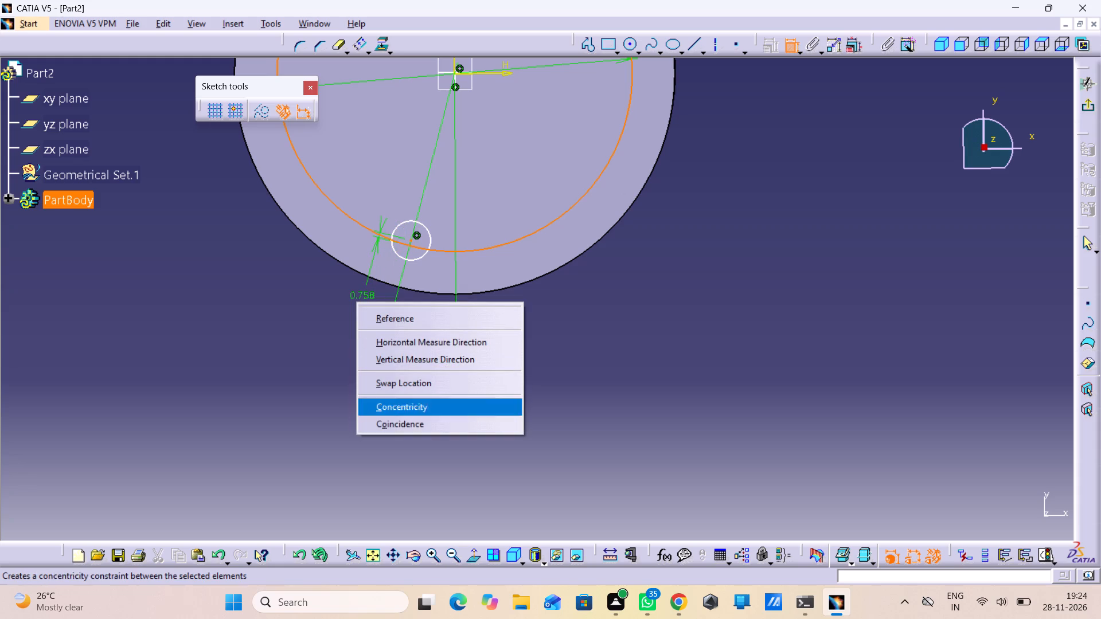
left_click(402, 417)
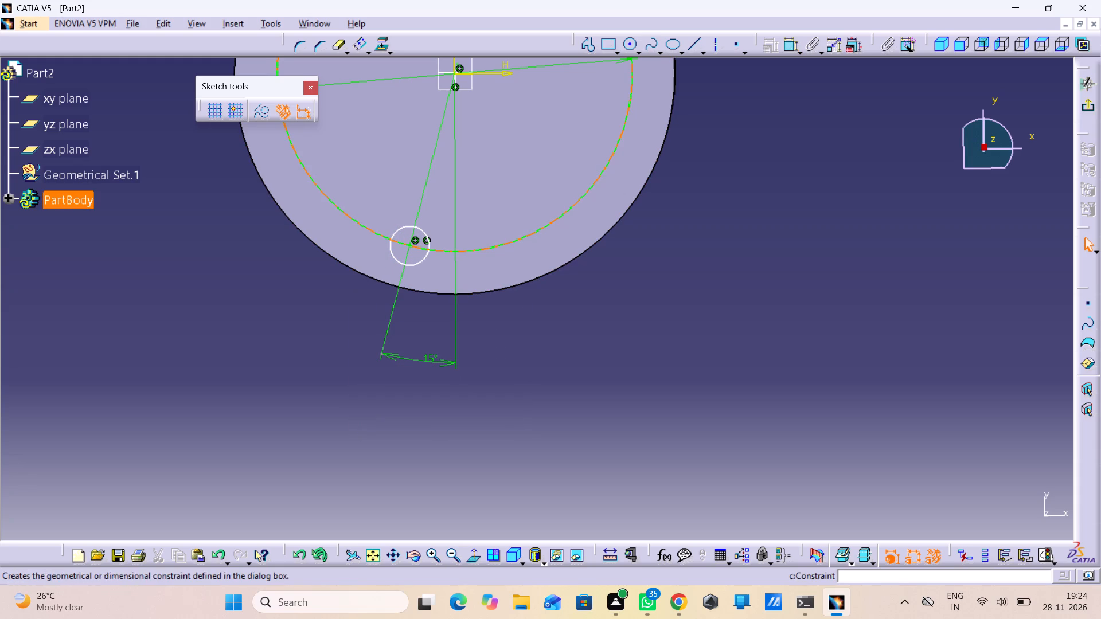
Quick Trim the 50 mm circle, removing its arc on the positive-H side of the small circle.
left_click(339, 47)
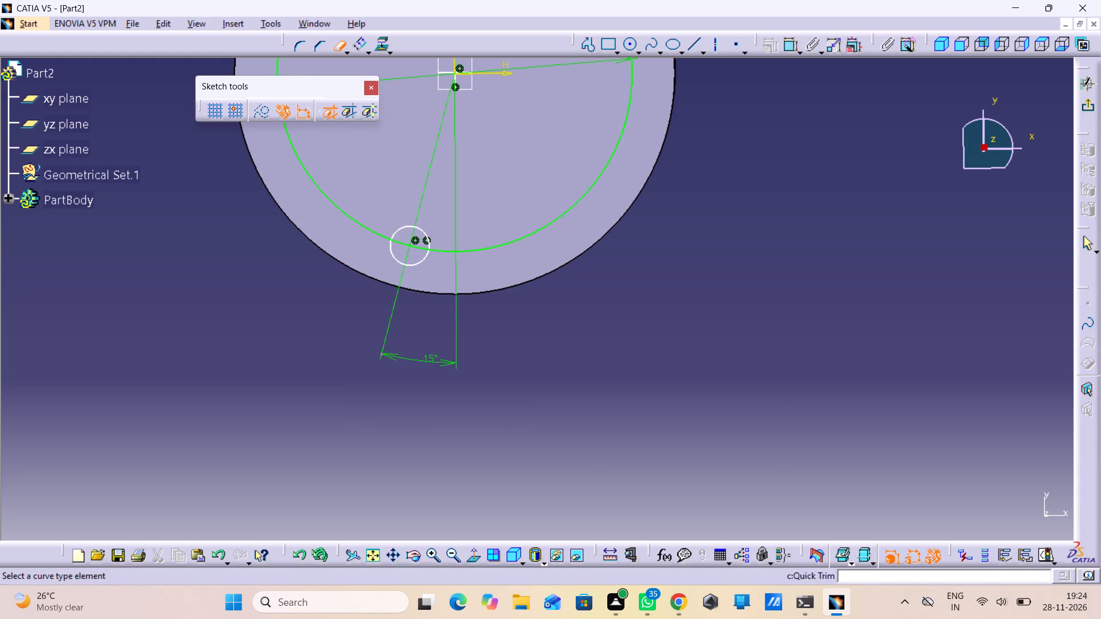
left_click(524, 236)
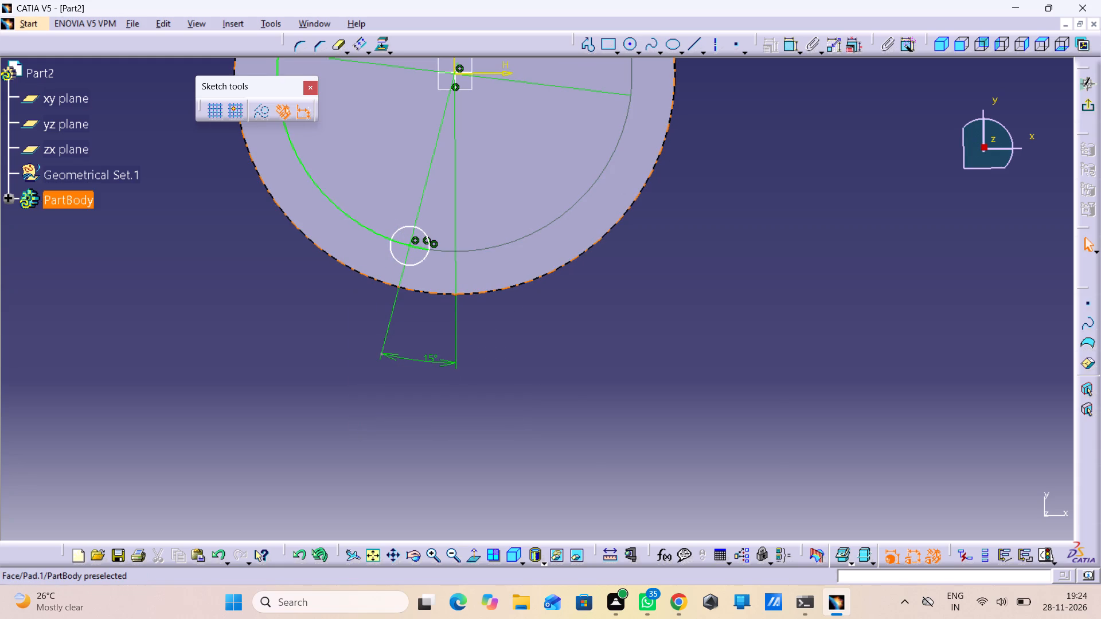
Delete the remaining arc of the 50 mm construction circle and exit the sketch.
left_click(335, 203)
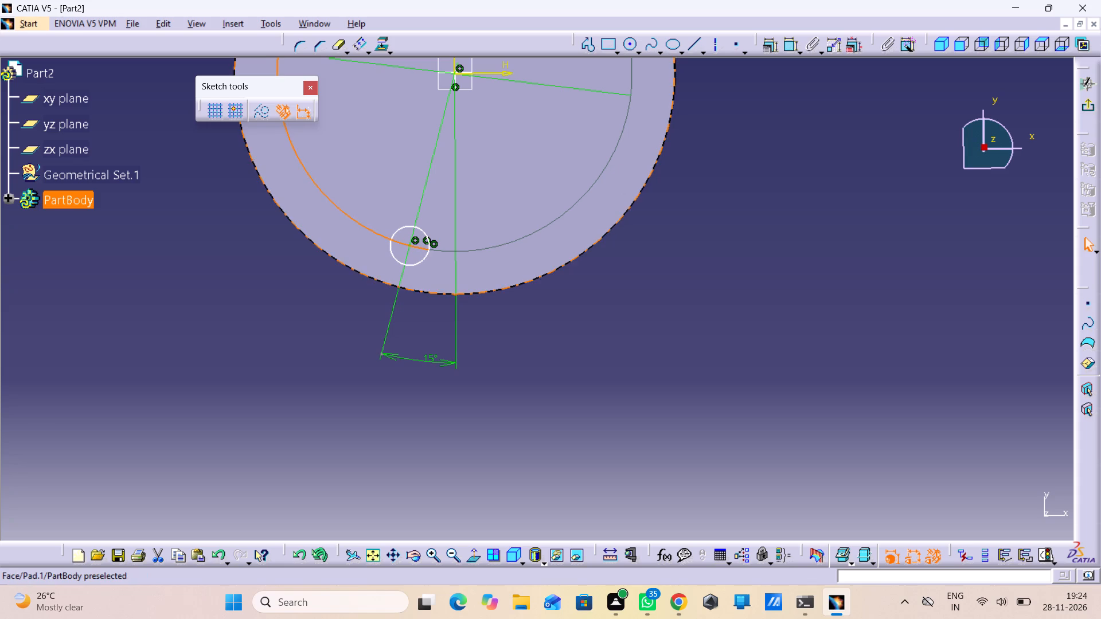
left_click(339, 48)
left_click(341, 49)
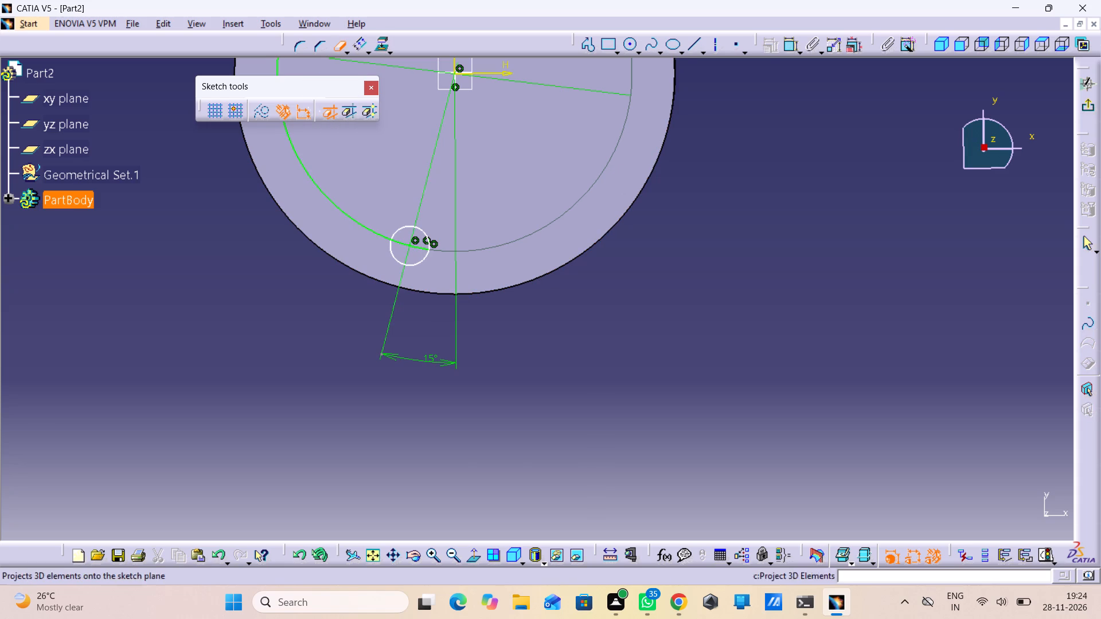
right_click(350, 219)
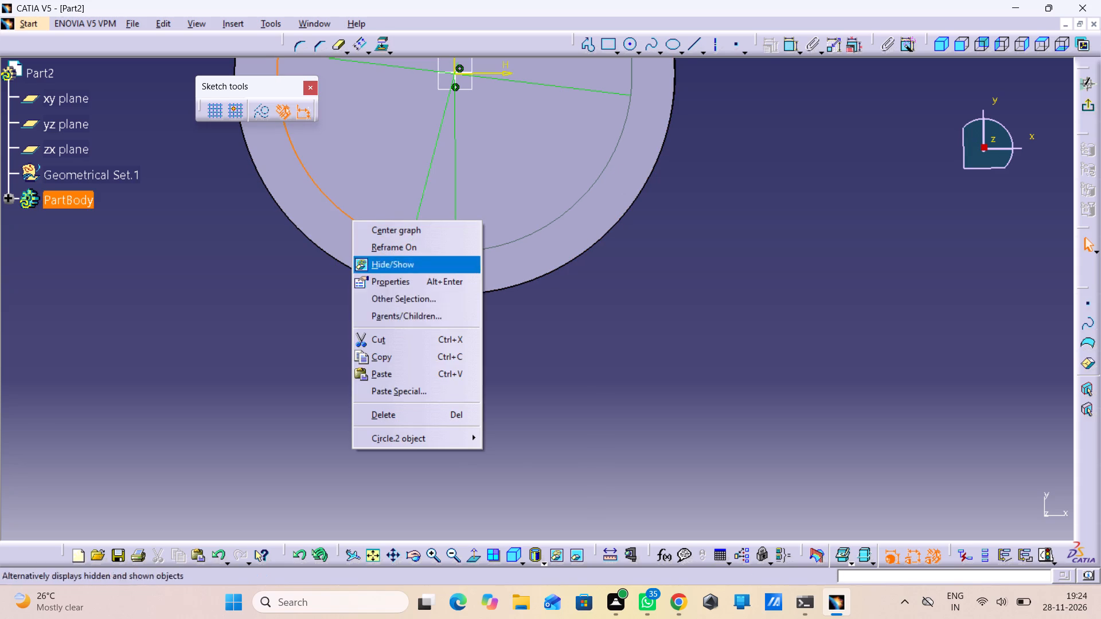
left_click_drag(444, 413, 443, 406)
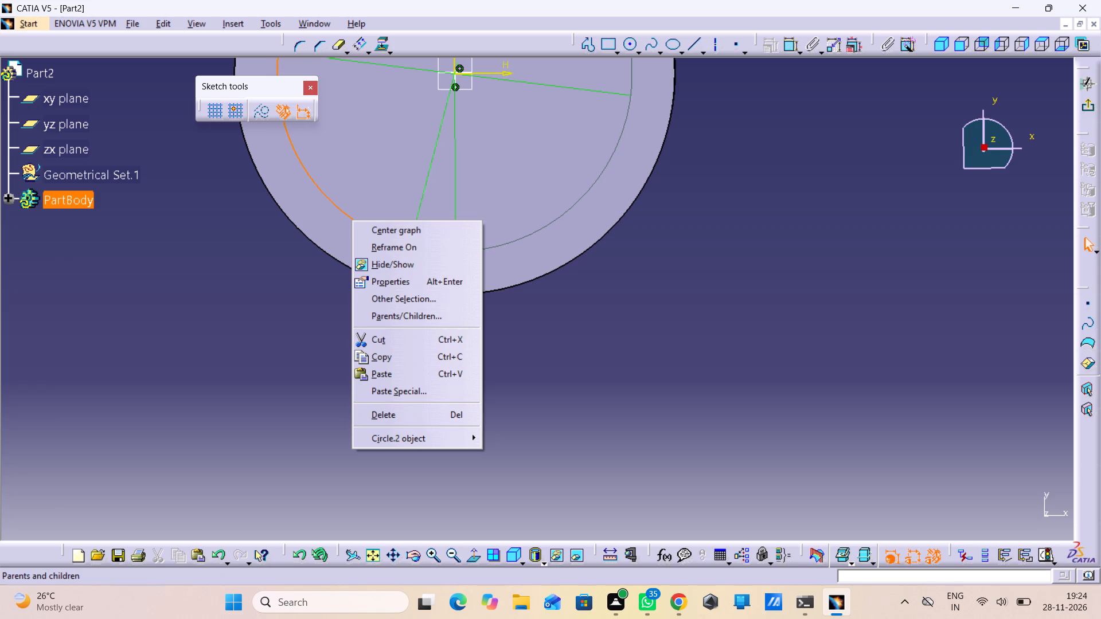
left_click(432, 420)
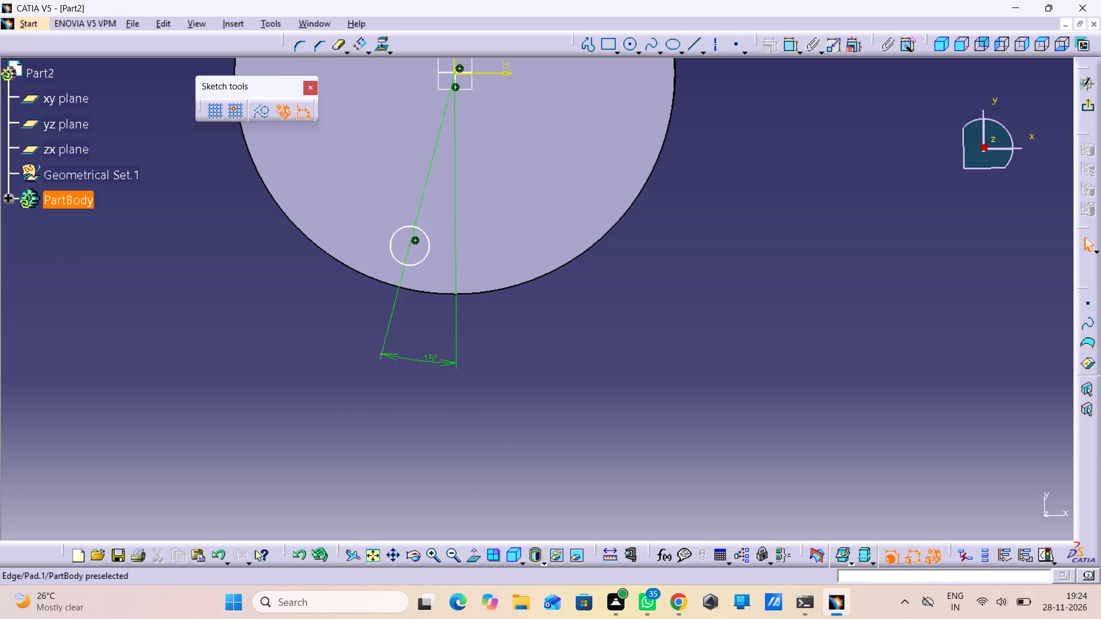
left_click(1091, 106)
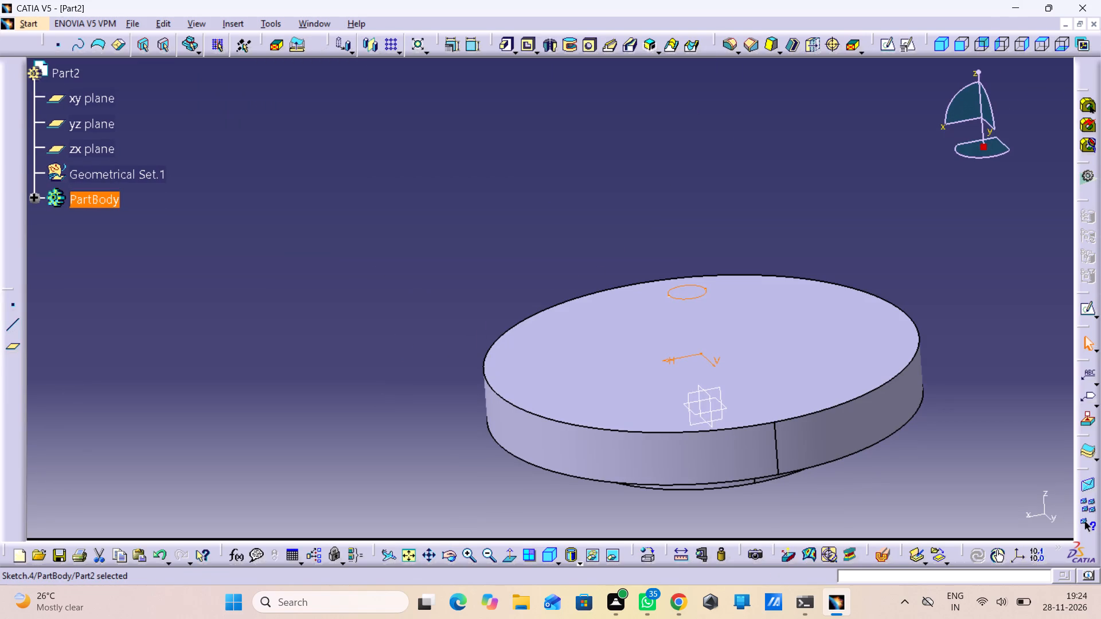
Pocket the small circle's sketch through the disc, using the Up to last limit type.
left_click(528, 48)
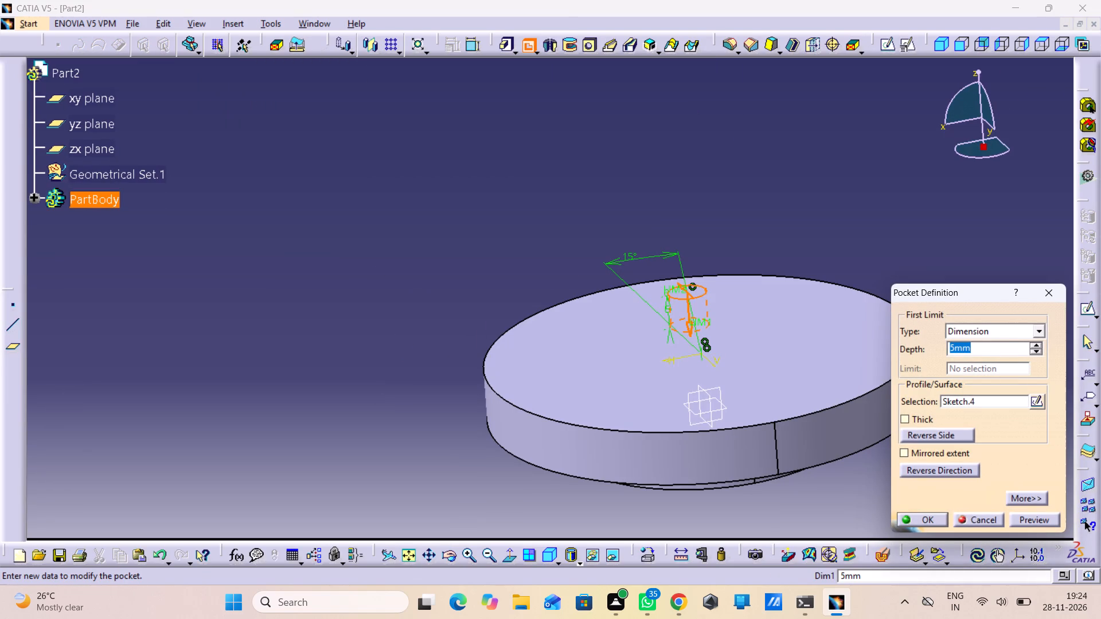
left_click(1040, 526)
middle_click_drag(698, 269, 676, 422)
right_click_drag(698, 269, 682, 430)
middle_click_drag(654, 406, 571, 397)
right_click_drag(654, 406, 571, 397)
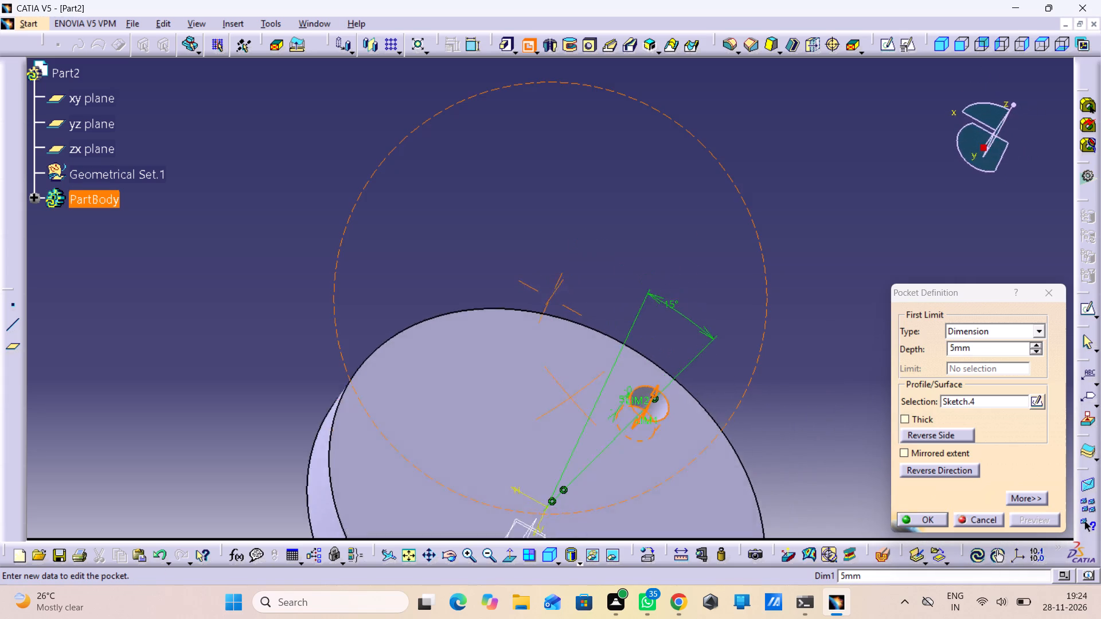
middle_click_drag(571, 397, 468, 199)
right_click_drag(571, 397, 471, 204)
middle_click_drag(600, 343, 530, 160)
right_click_drag(600, 343, 530, 160)
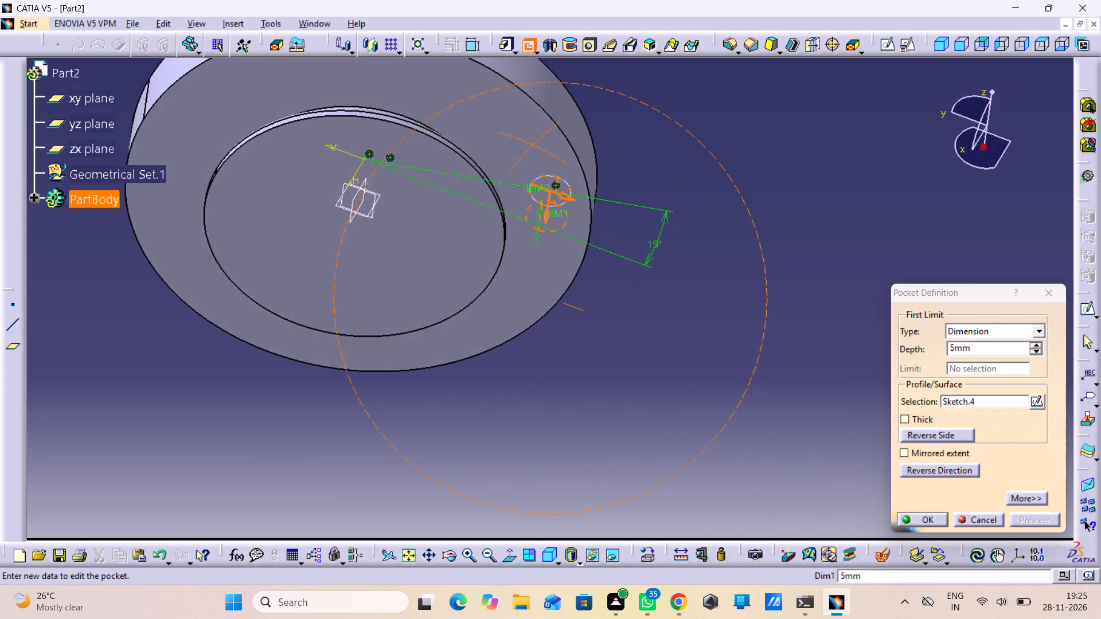
middle_click_drag(530, 160, 509, 242)
right_click_drag(530, 160, 512, 246)
left_click_drag(965, 328, 966, 335)
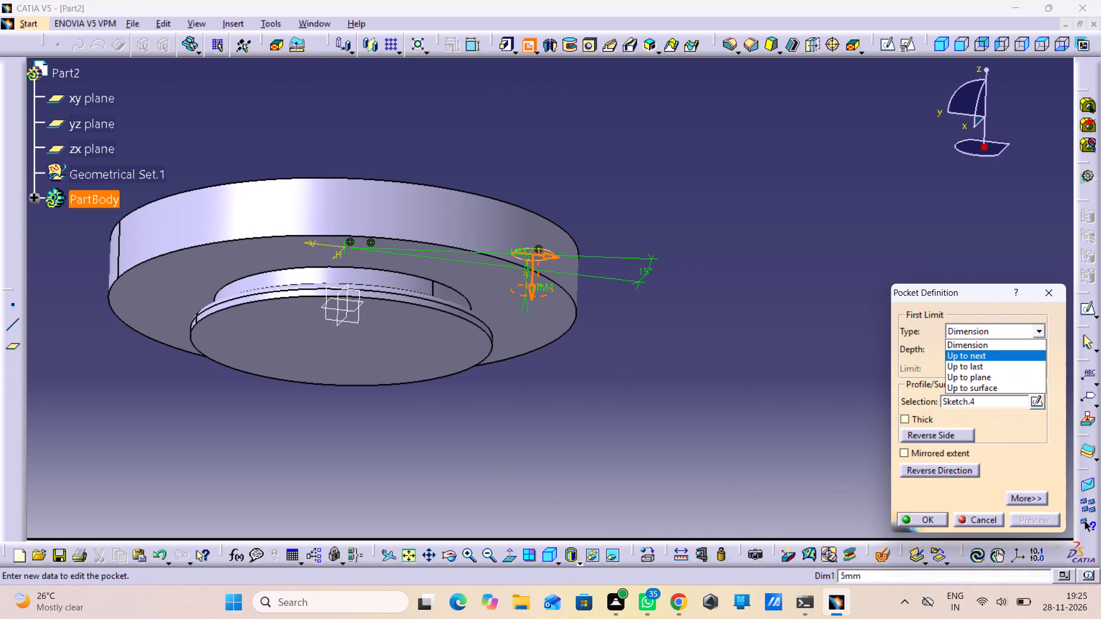
left_click(971, 367)
left_click_drag(923, 515, 910, 521)
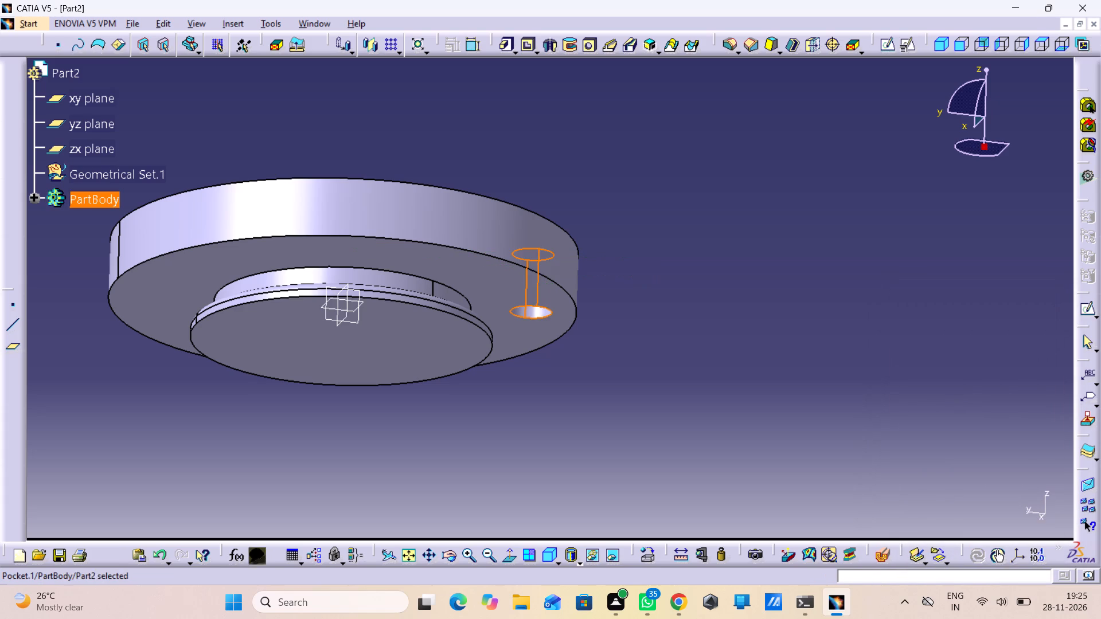
left_click(729, 440)
Create a circular pattern of the small pocketed hole about the Z Axis, with 3 instances at 120deg angular spacing.
middle_click_drag(409, 208, 423, 250)
right_click_drag(408, 208, 423, 250)
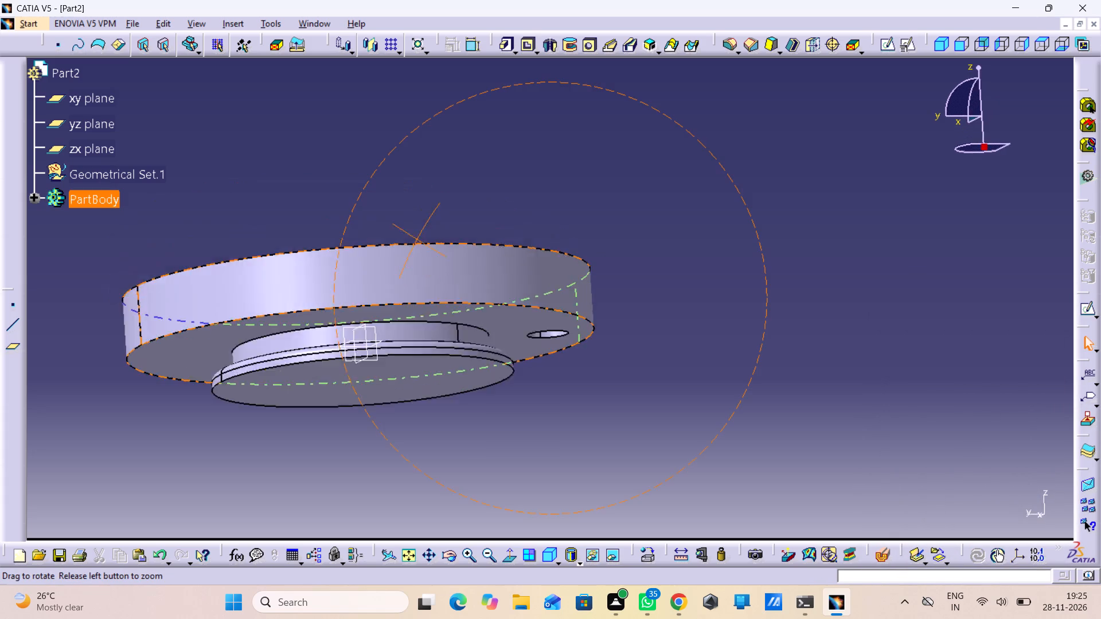
middle_click_drag(423, 250, 501, 426)
right_click_drag(423, 250, 484, 405)
middle_click_drag(483, 397, 510, 237)
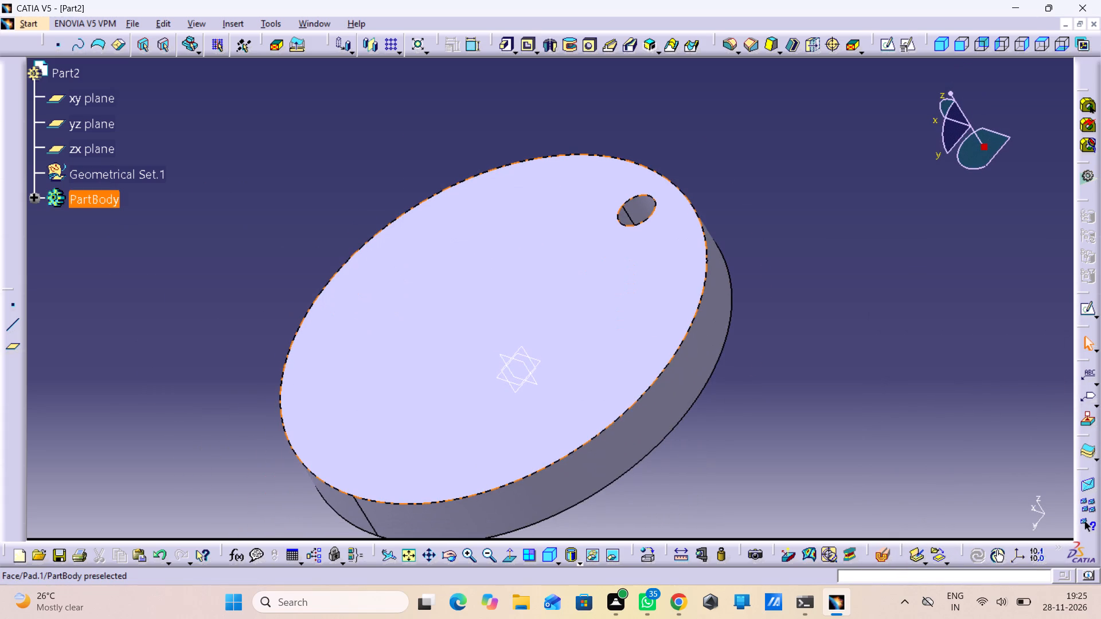
left_click(633, 212)
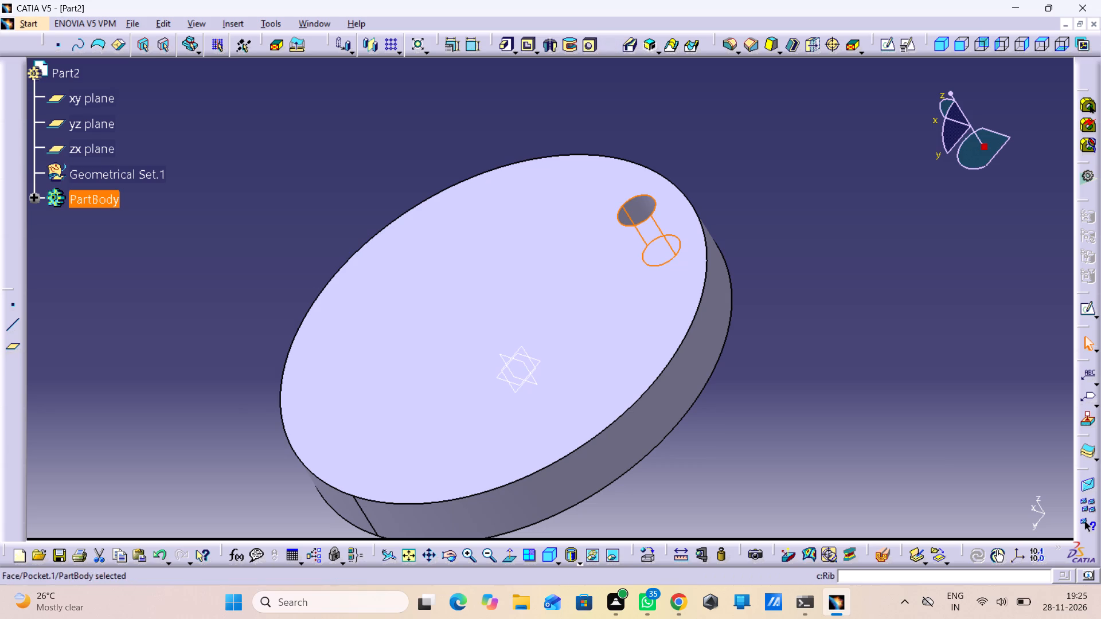
left_click(395, 47)
left_click(396, 47)
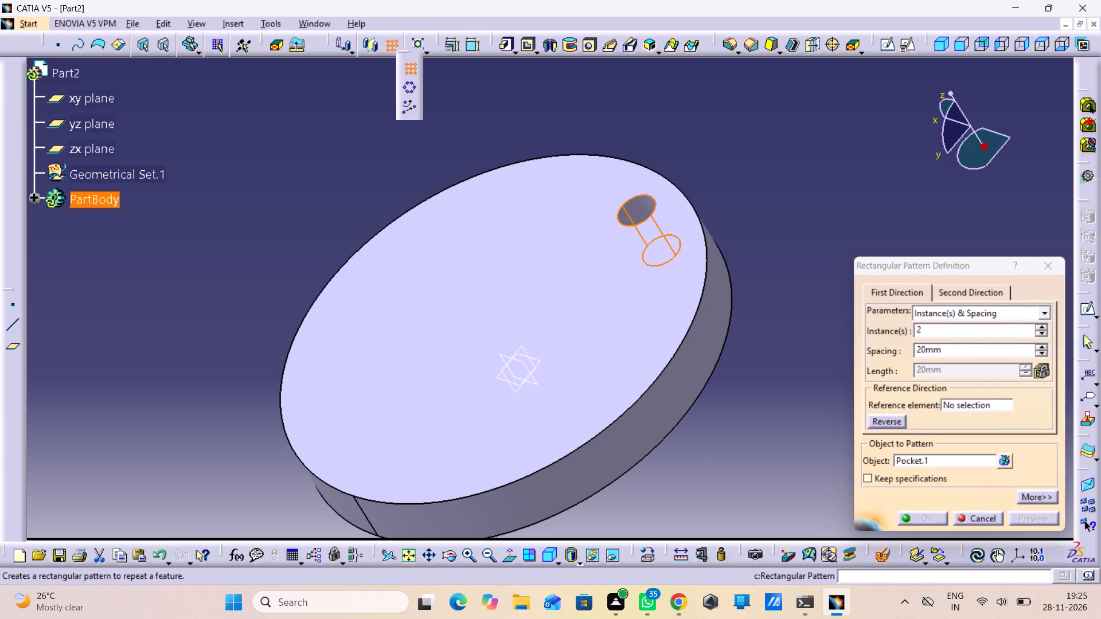
left_click(407, 85)
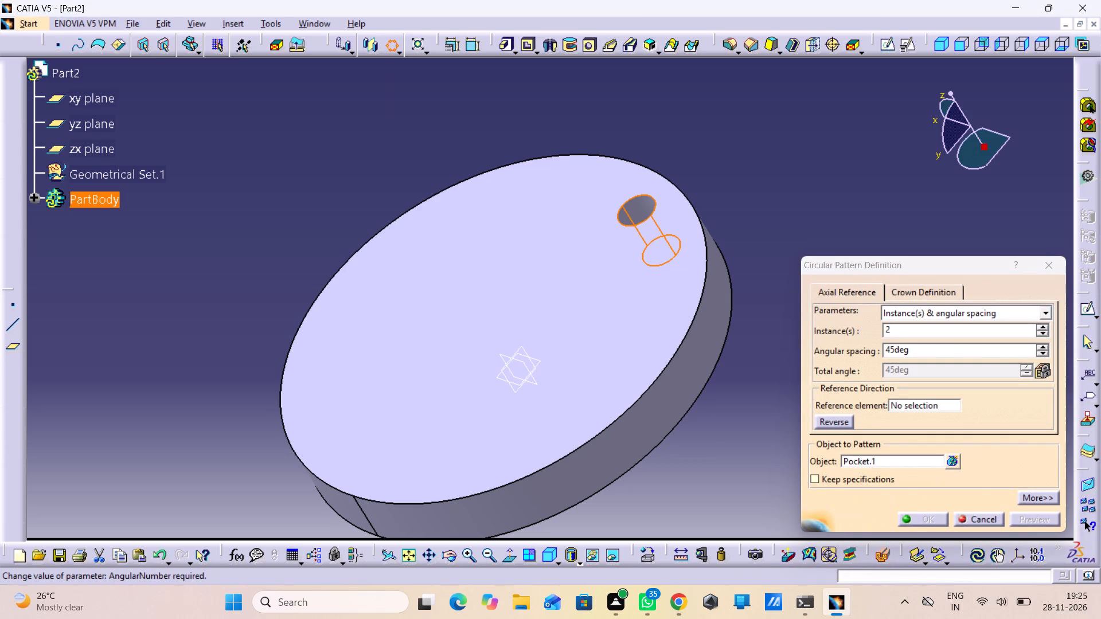
left_click(911, 313)
left_click(918, 363)
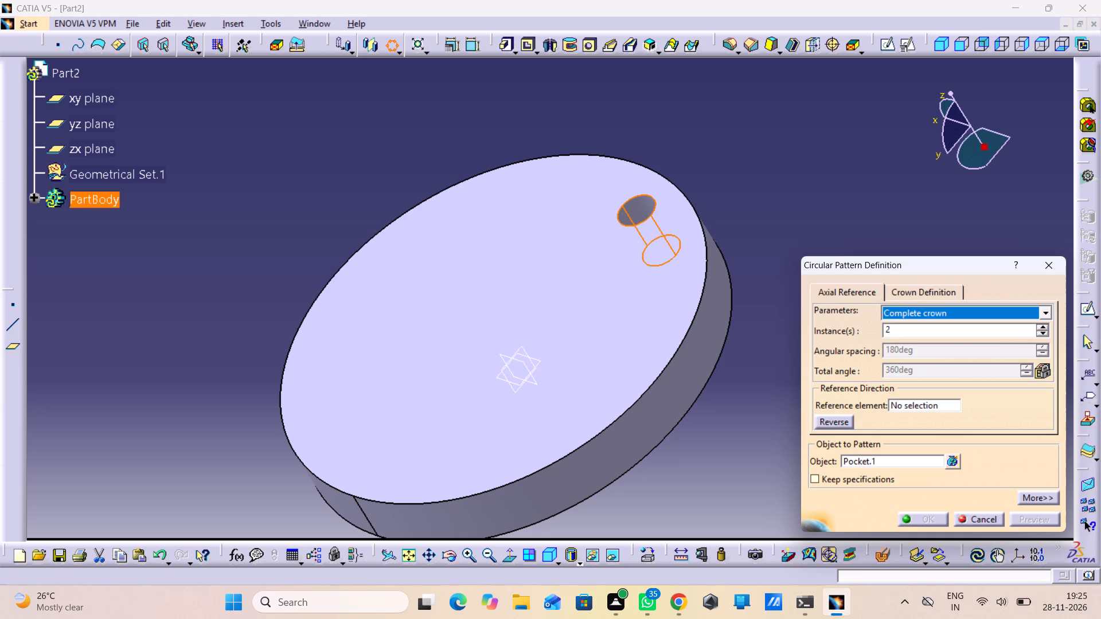
left_click(902, 314)
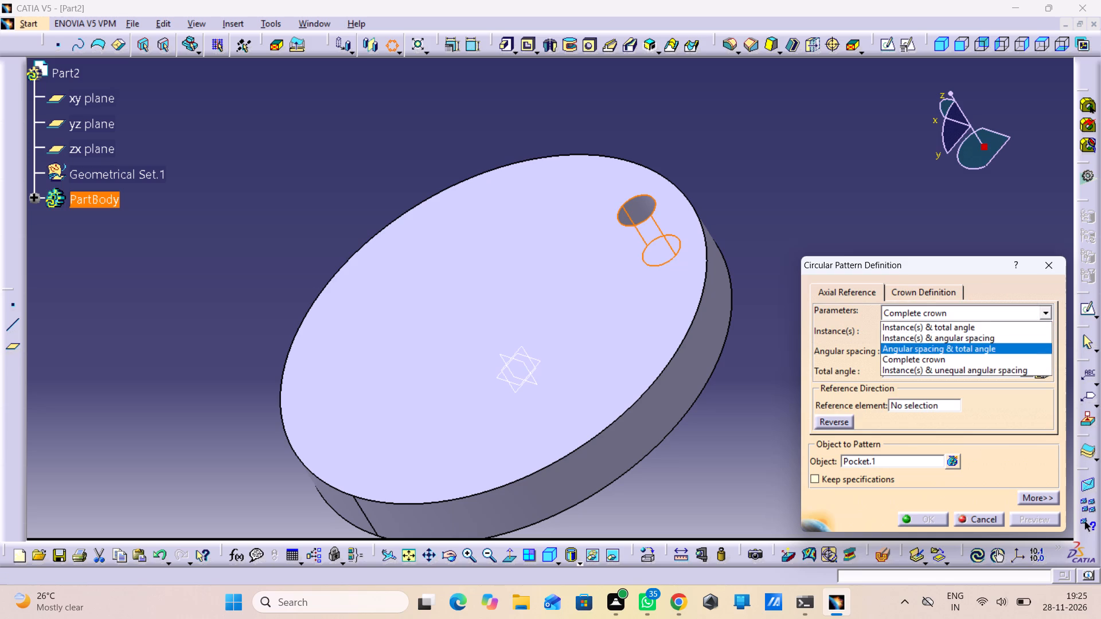
left_click(944, 334)
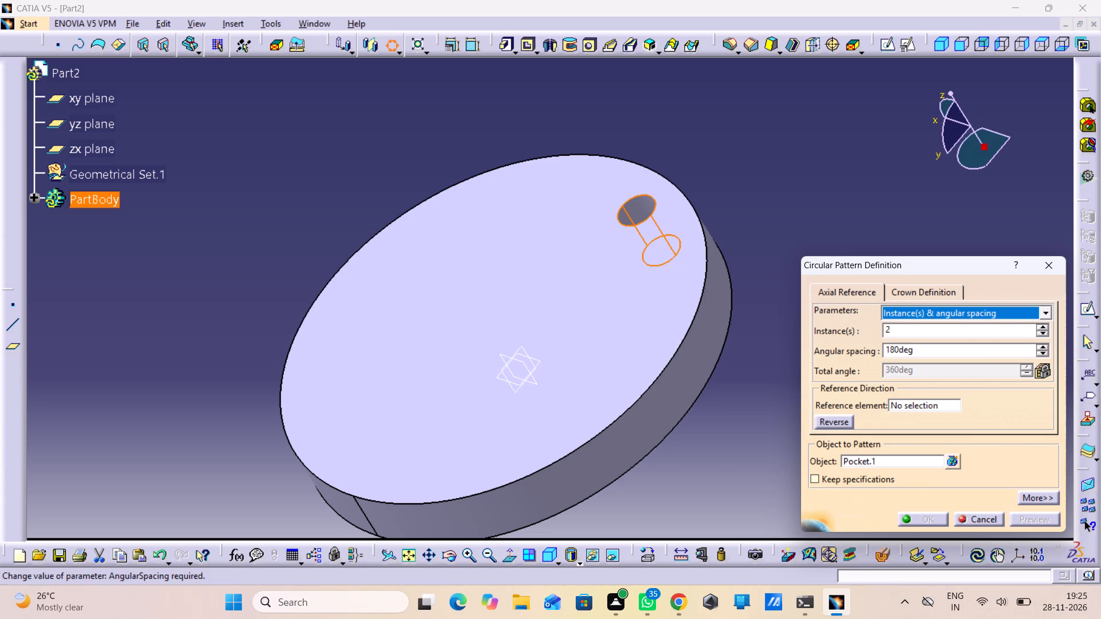
left_click_drag(929, 334, 883, 328)
key("3")
key("Return")
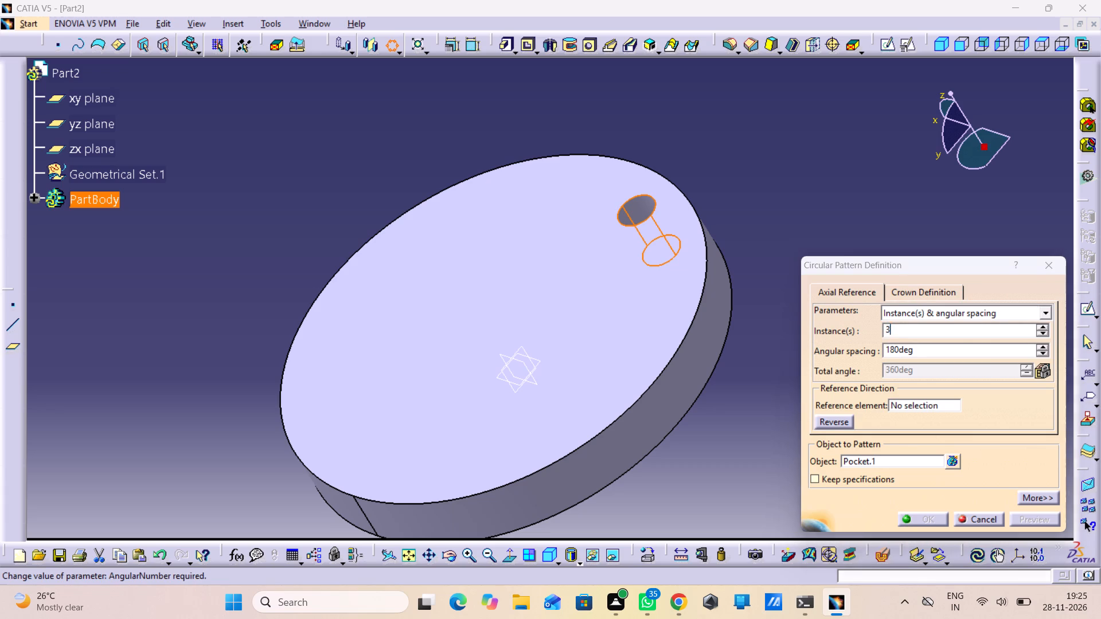
left_click_drag(930, 348, 860, 373)
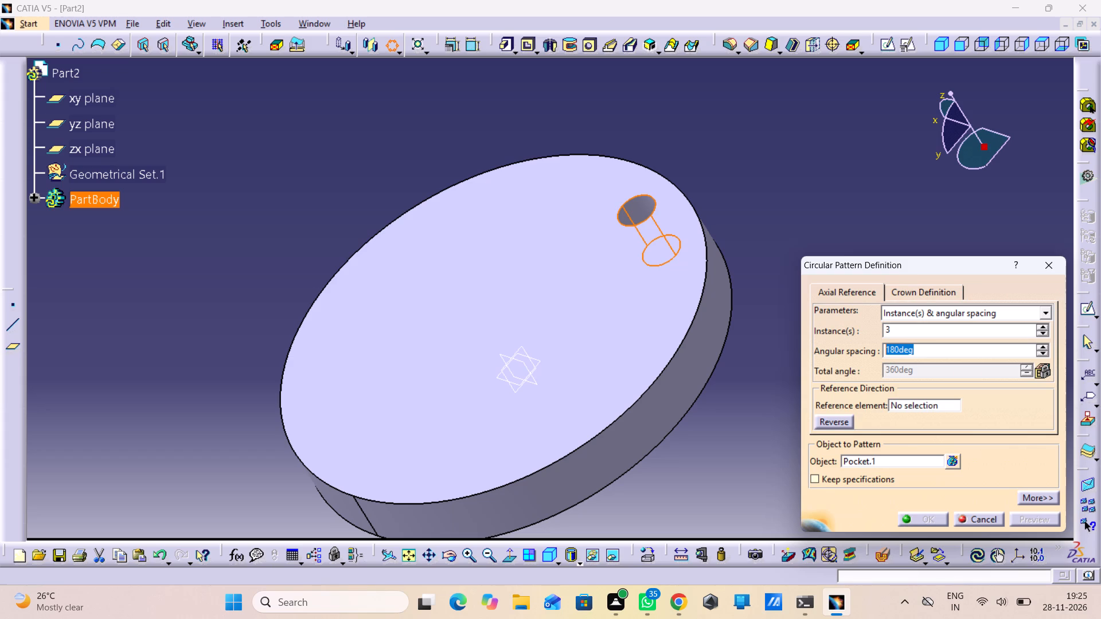
type("120")
right_click(924, 401)
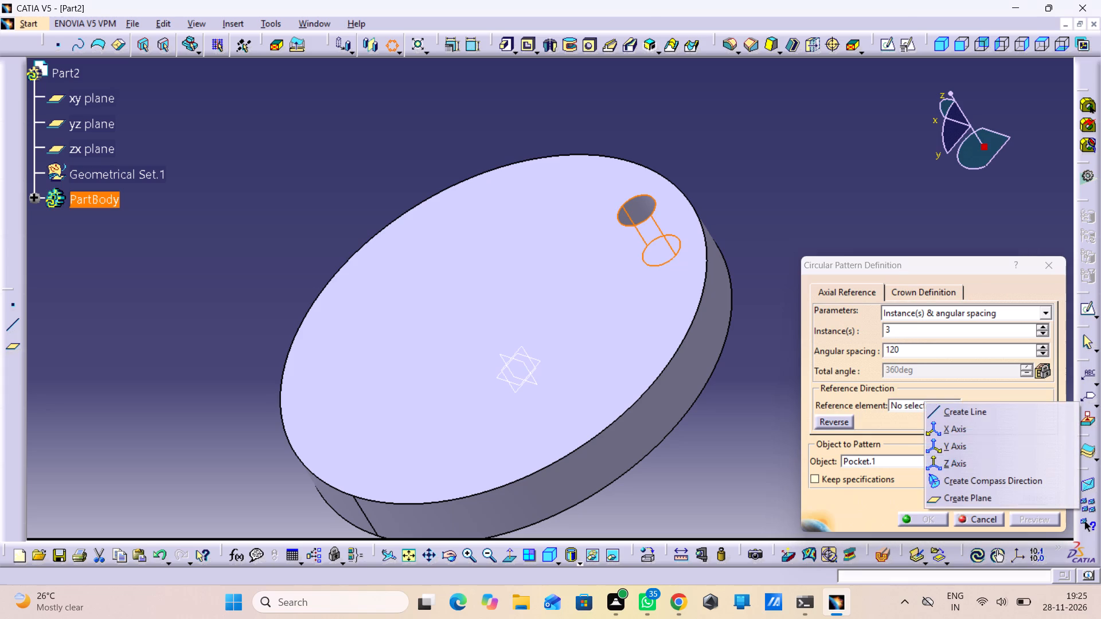
left_click(935, 469)
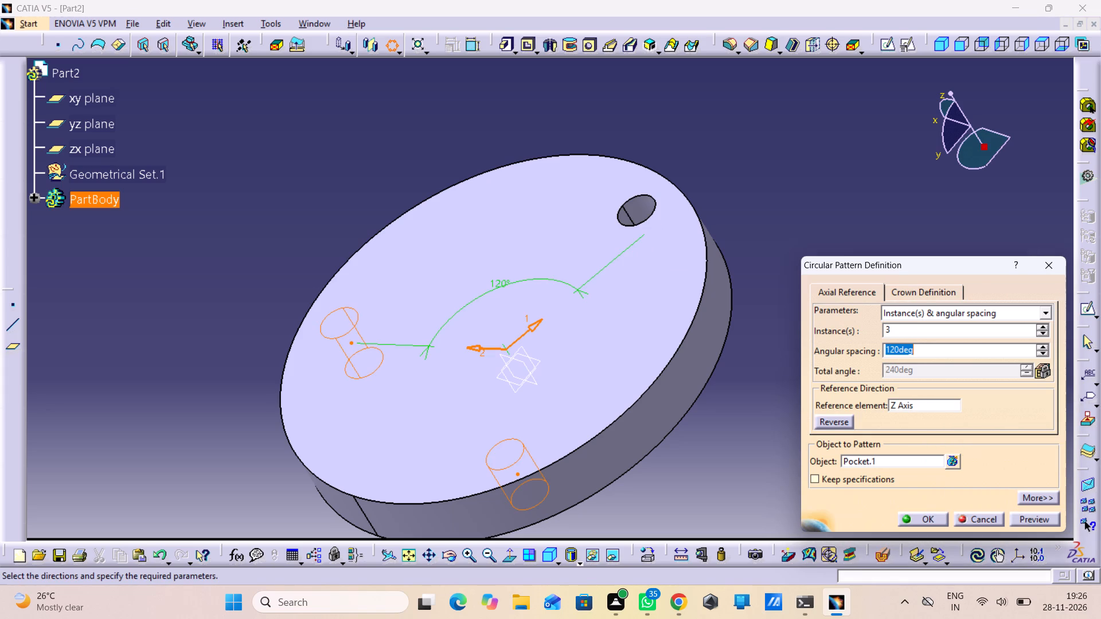
left_click(917, 508)
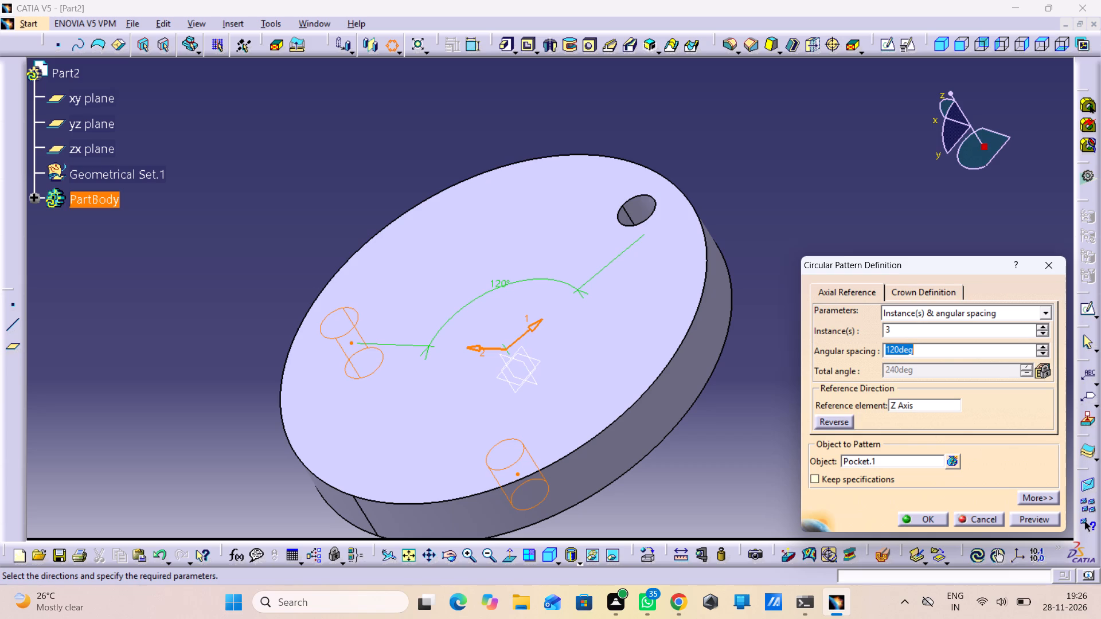
left_click(910, 516)
left_click(835, 506)
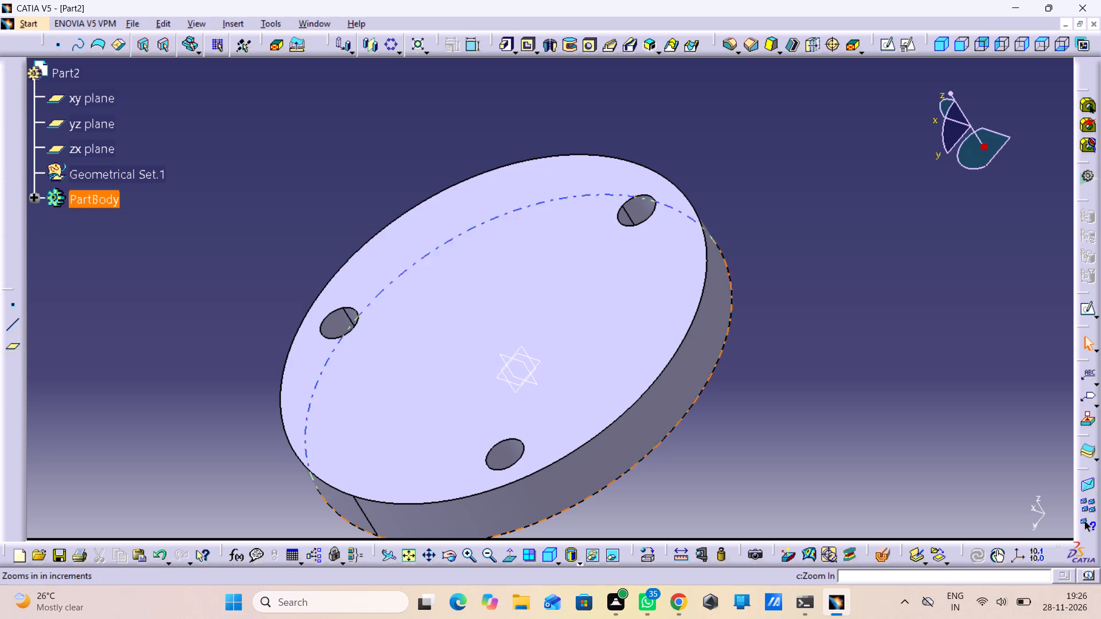
Open a new sketch on the disc's flat face opposite the boss.
left_click(462, 289)
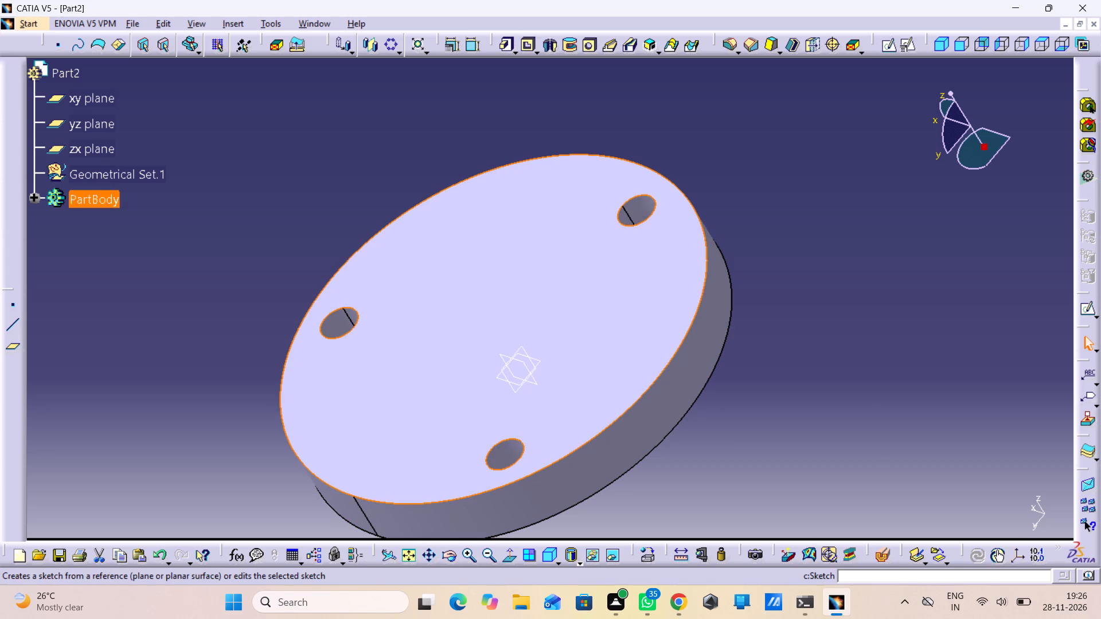
left_click(891, 50)
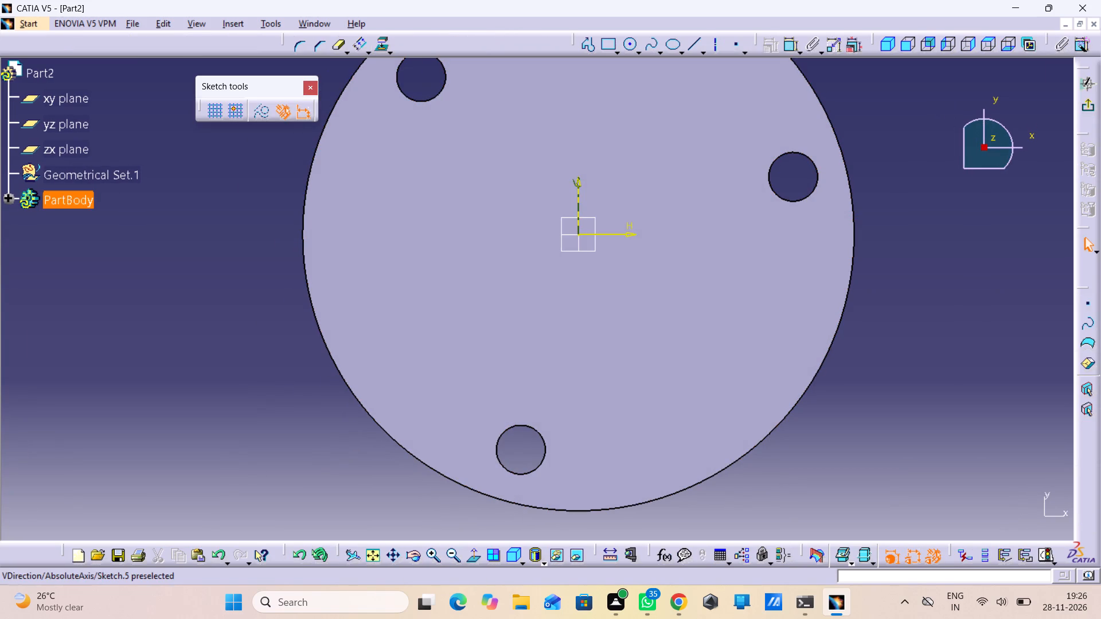
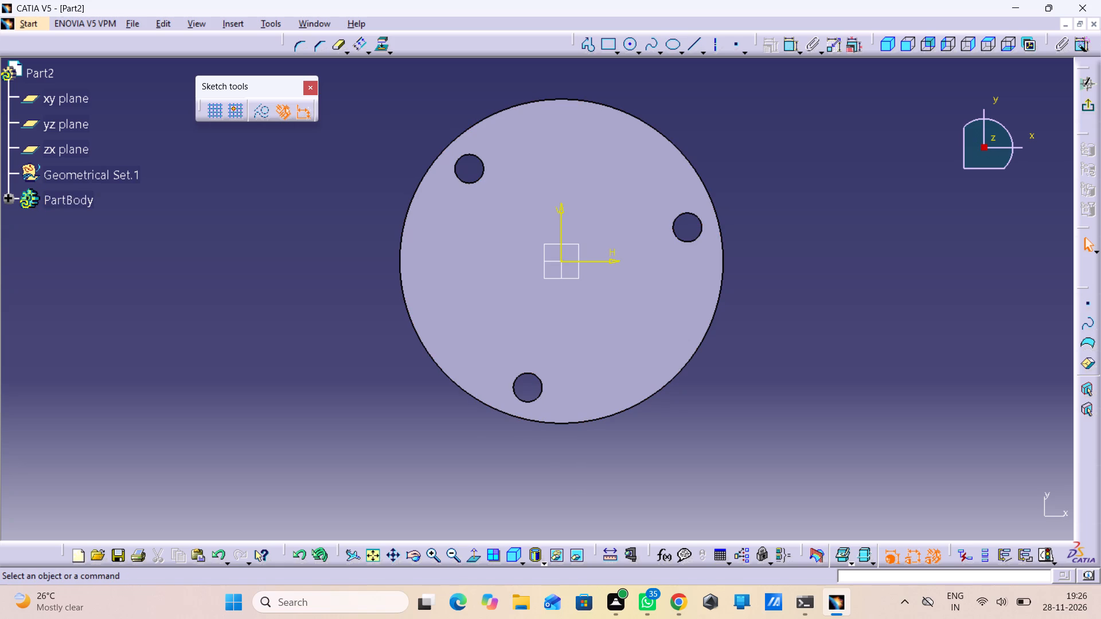
Sketch two vertical lines about 24 mm long across the disc's upper edge, about 5 mm and 12 mm right of the vertical axis.
double_click(700, 43)
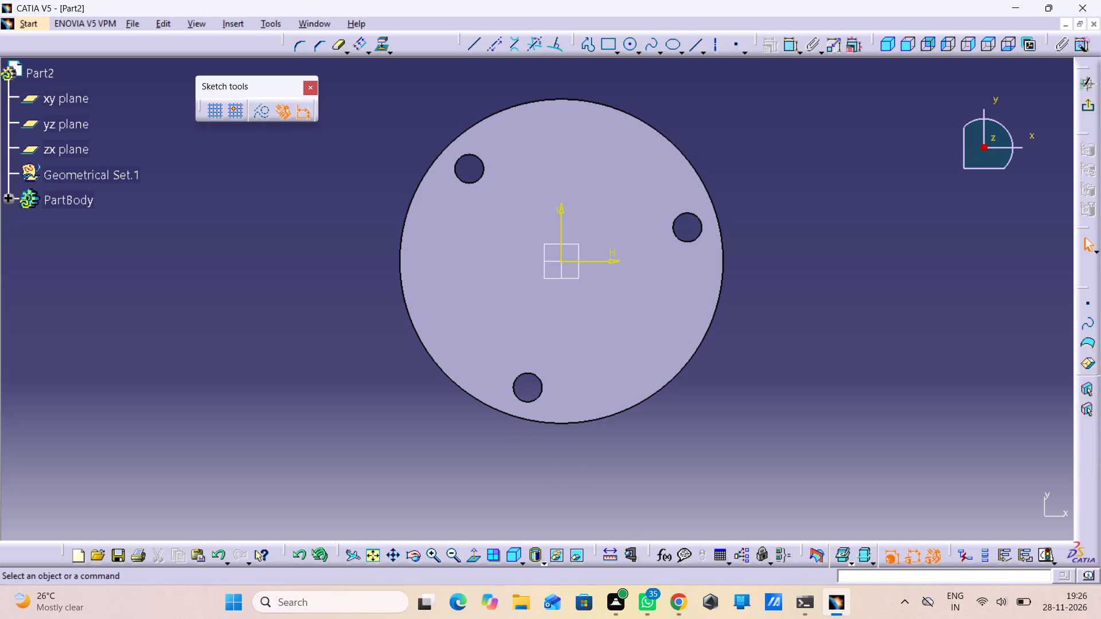
double_click(696, 46)
middle_click_drag(557, 162, 544, 234)
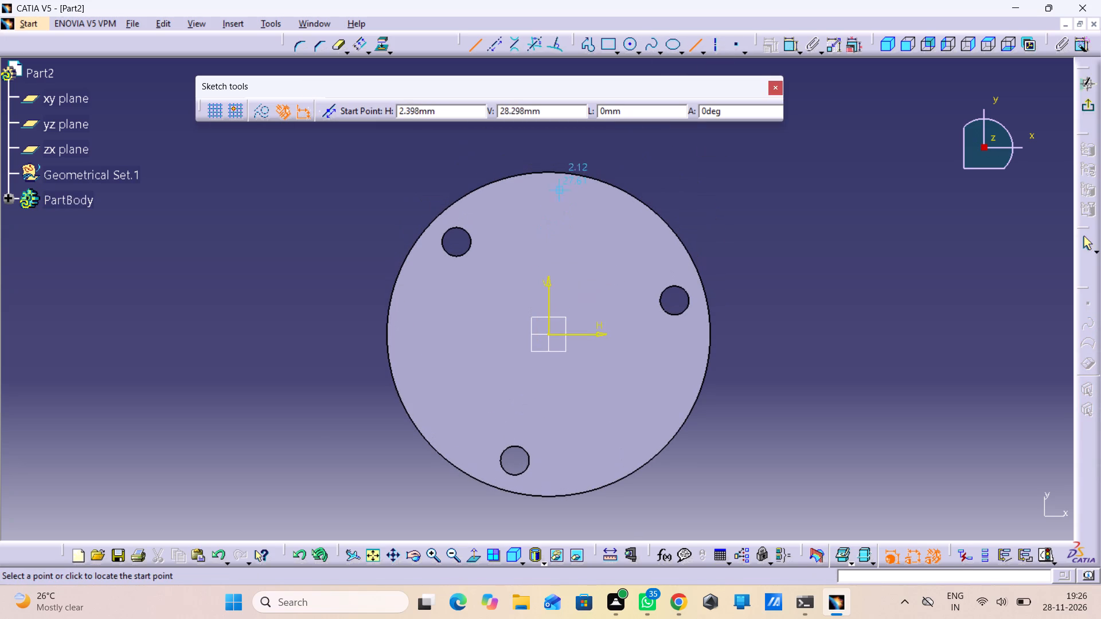
left_click(572, 138)
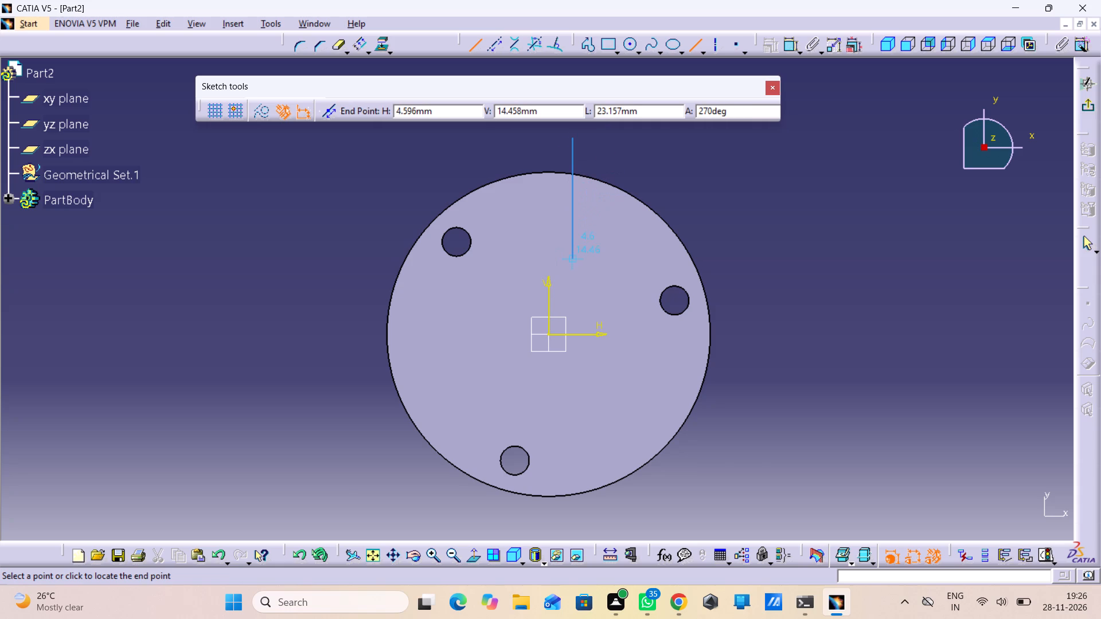
left_click(573, 266)
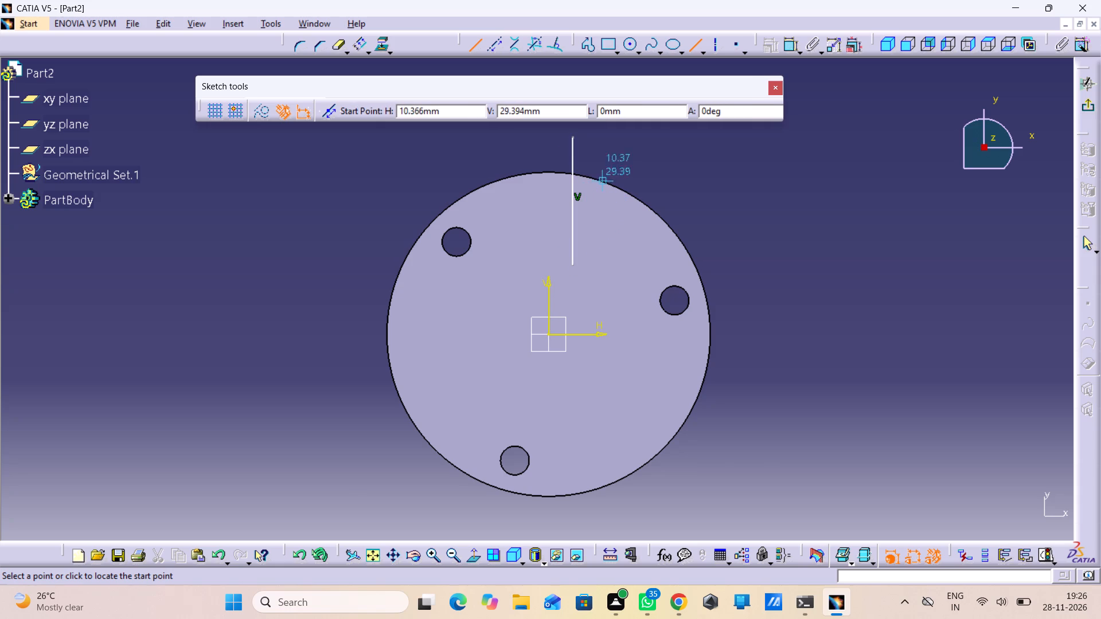
left_click(610, 139)
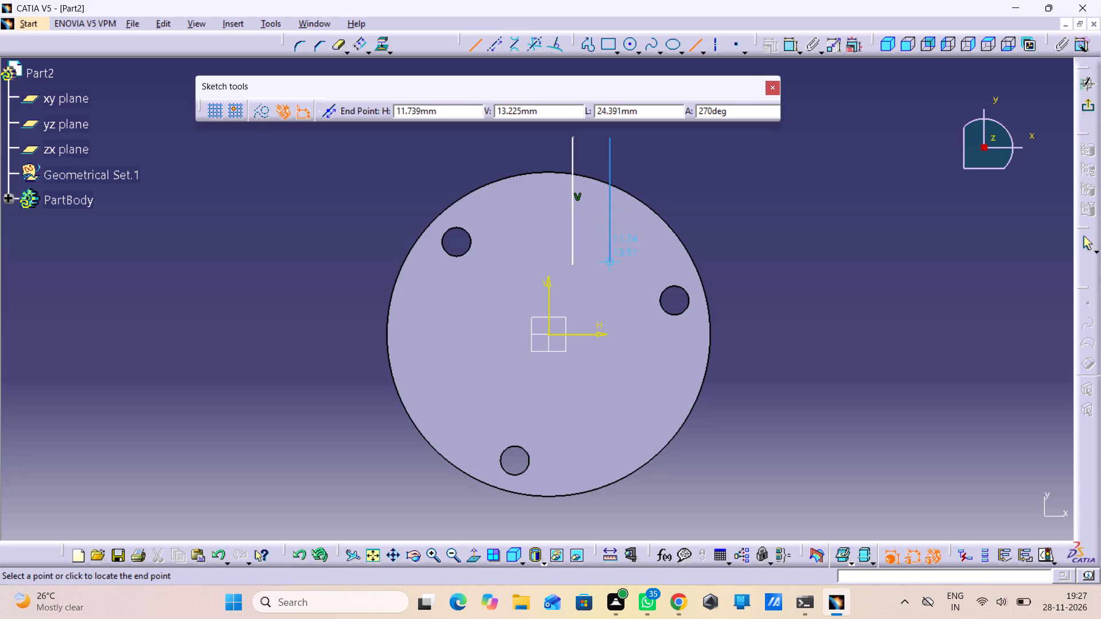
left_click(612, 264)
left_click(693, 46)
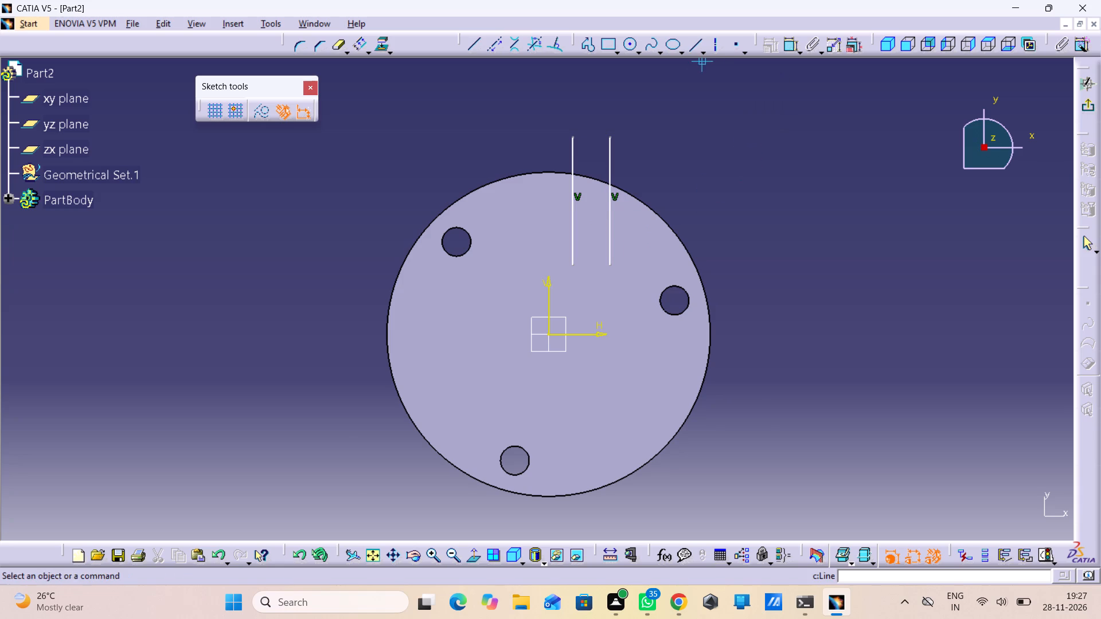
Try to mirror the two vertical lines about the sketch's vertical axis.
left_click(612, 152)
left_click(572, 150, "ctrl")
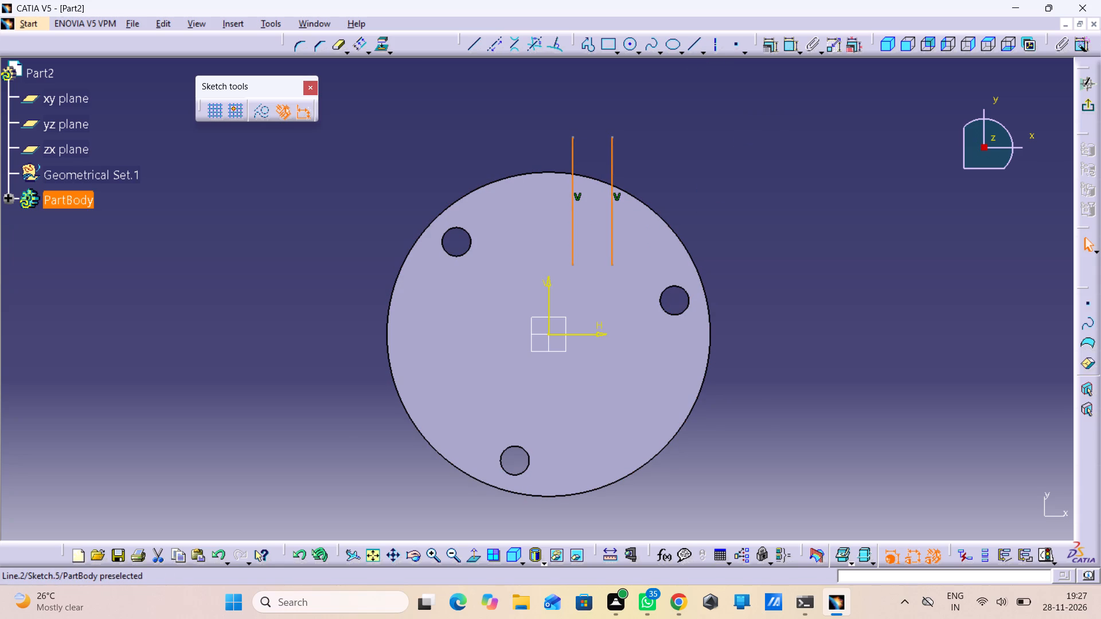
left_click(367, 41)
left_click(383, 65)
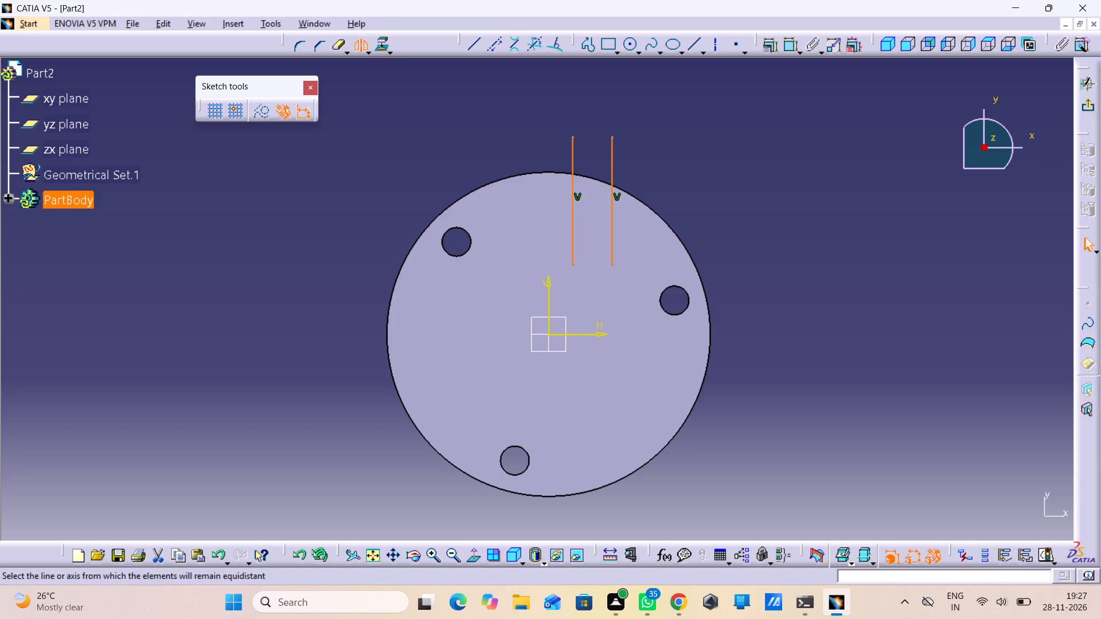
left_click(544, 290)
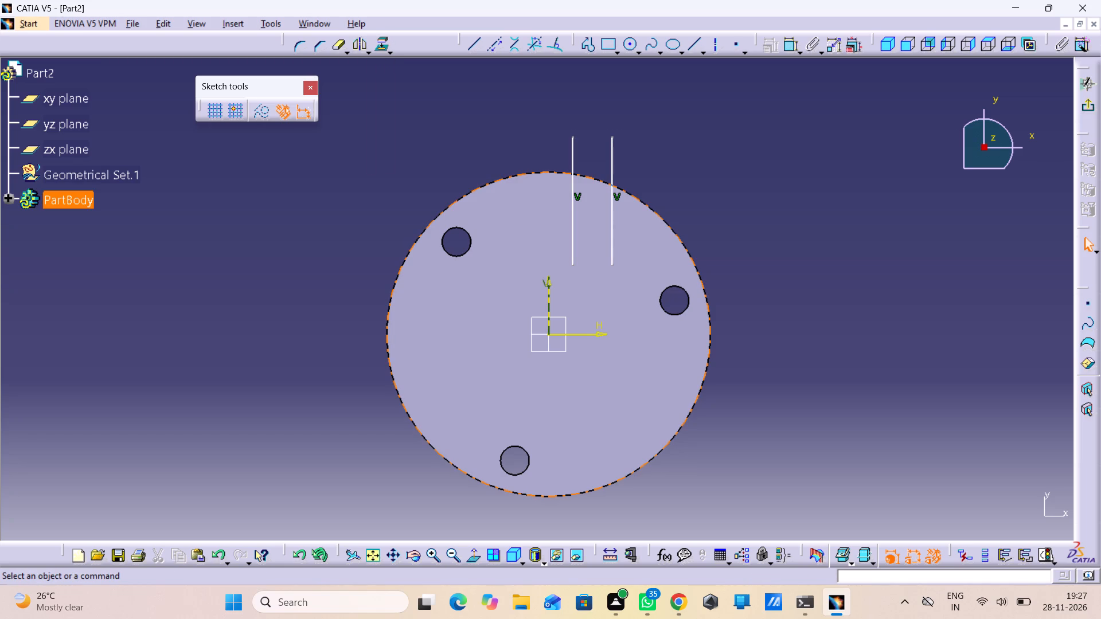
Delete the vertical line farther from the sketch's vertical axis.
left_click_drag(610, 161, 607, 167, "ctrl")
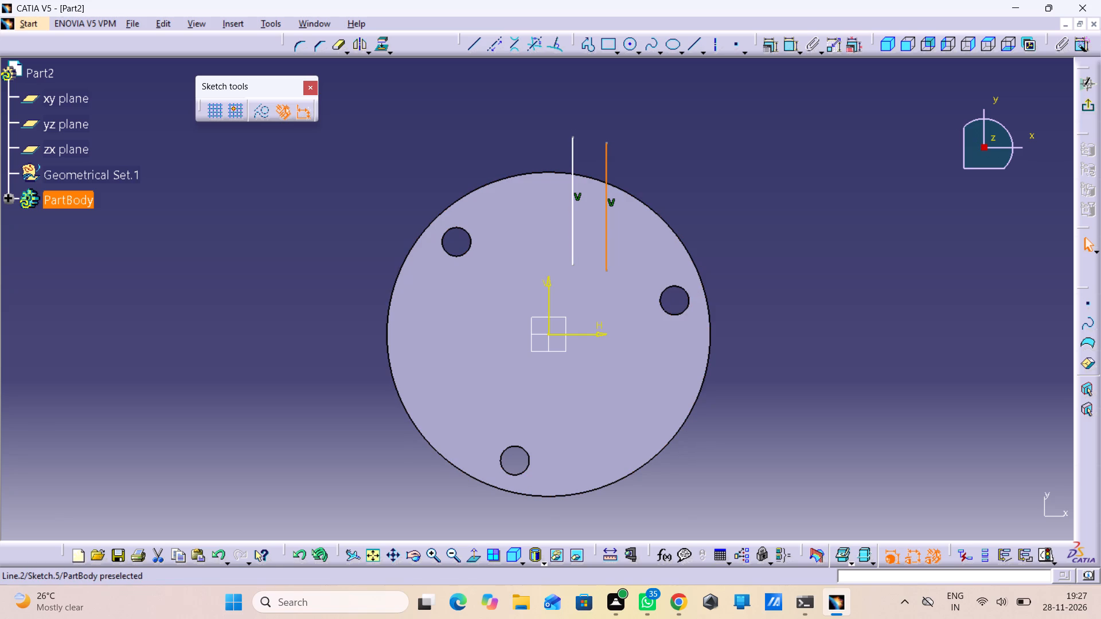
left_click_drag(605, 156, 612, 134, "ctrl")
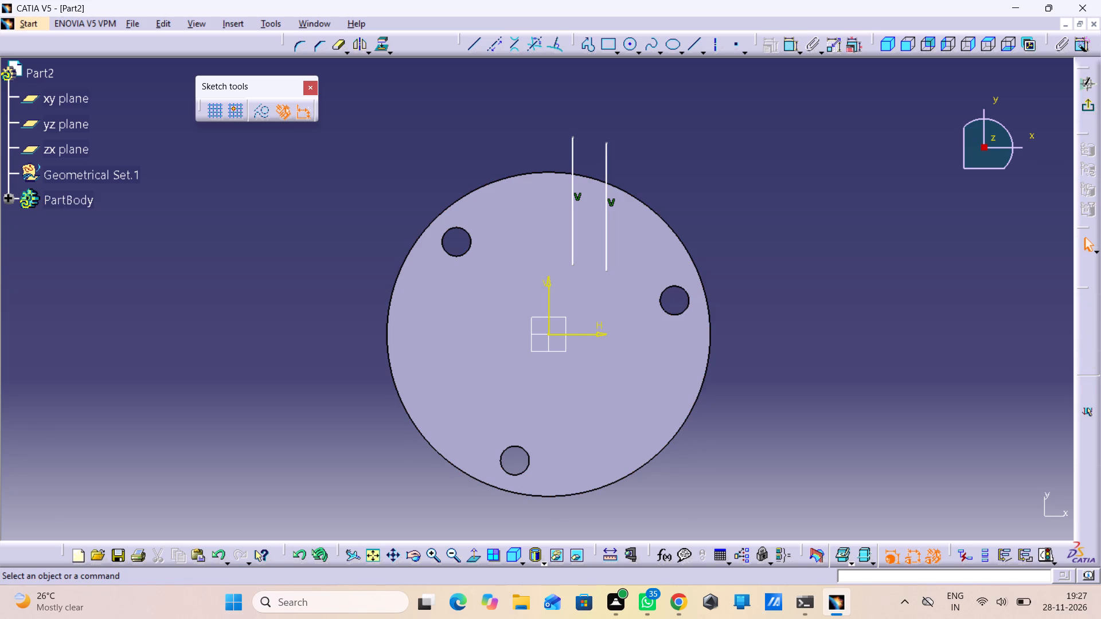
left_click_drag(607, 161, 609, 154)
right_click(609, 154)
left_click(628, 348)
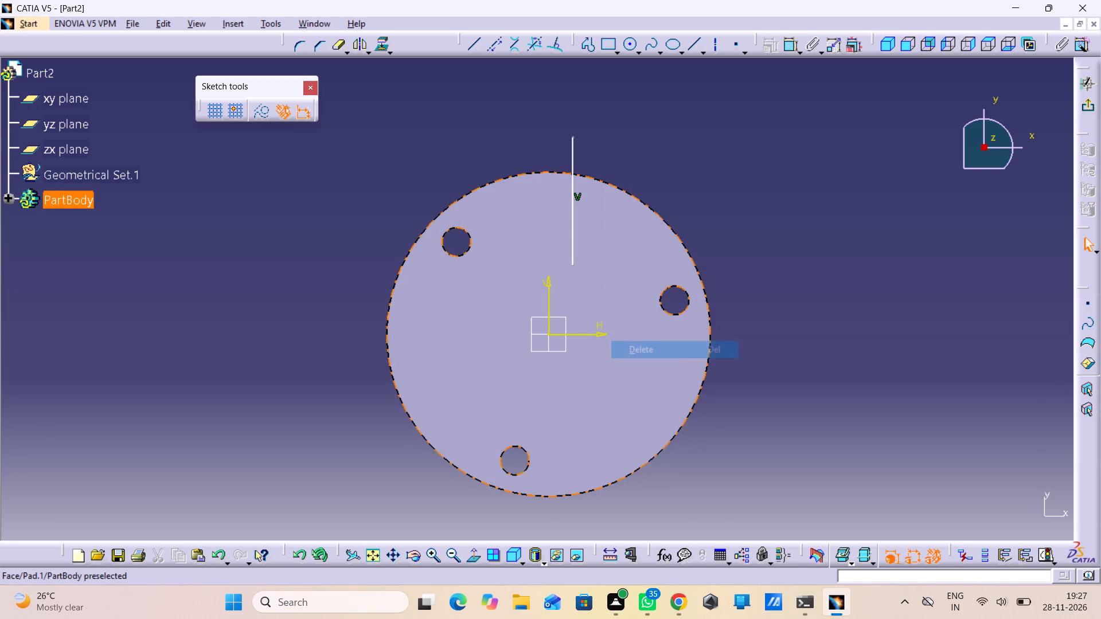
Sketch a new outer vertical line about 24 mm long, about 10 mm from the vertical axis and level with the remaining line.
left_click(692, 48)
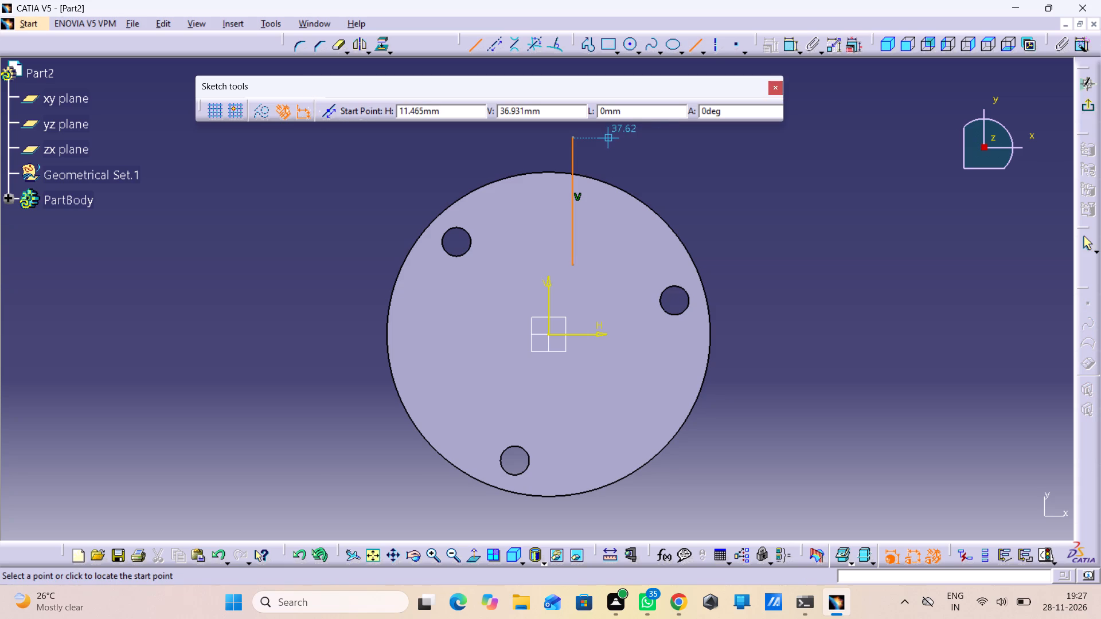
left_click(599, 140)
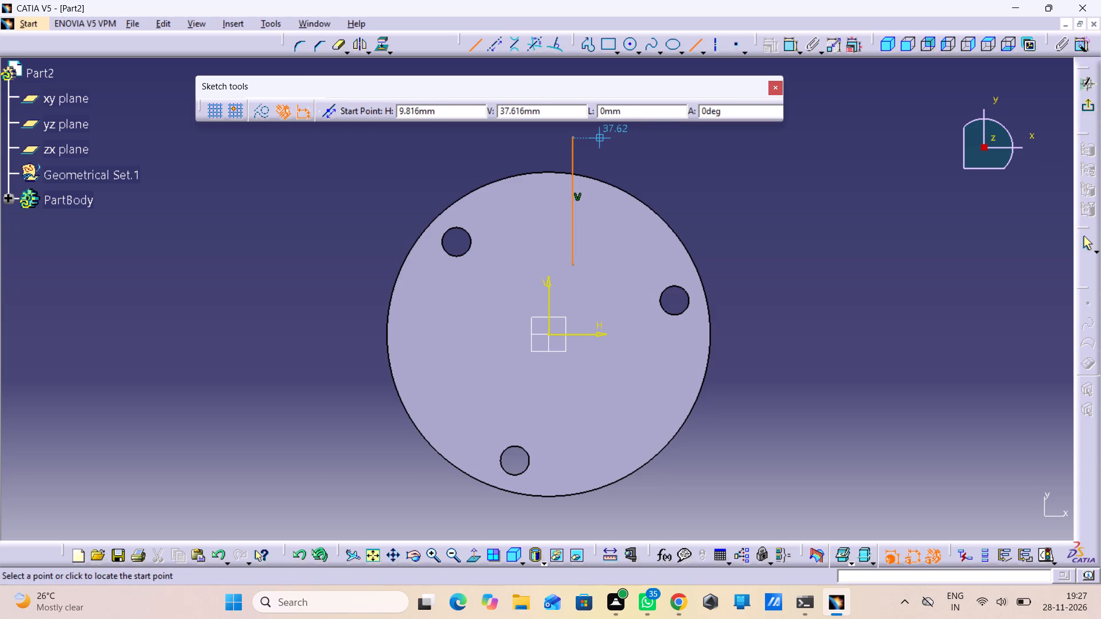
left_click(597, 264)
left_click(739, 135)
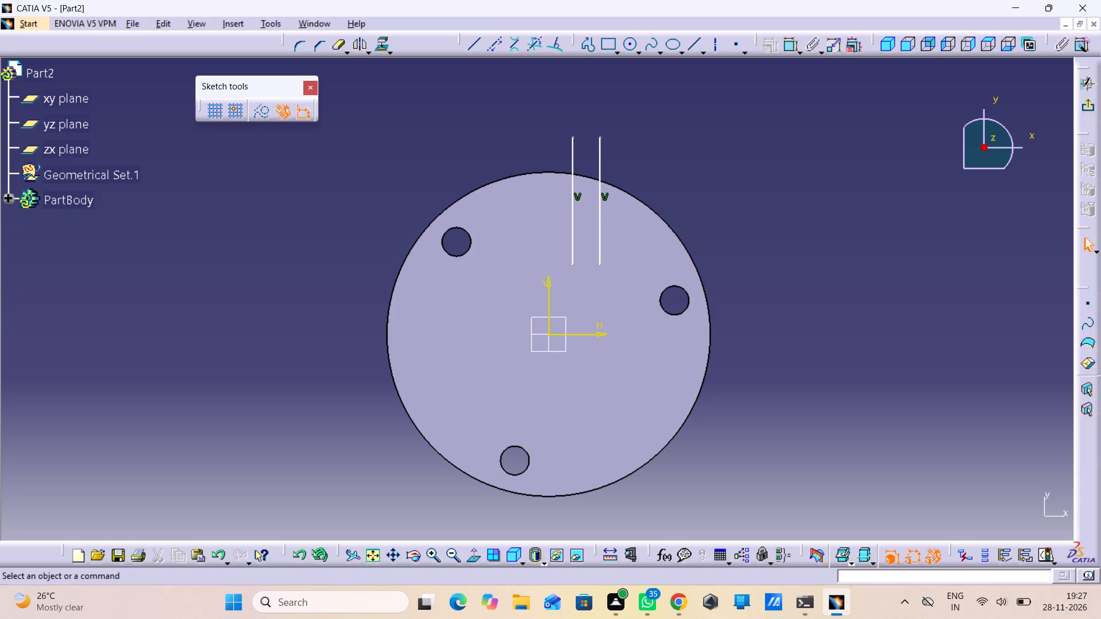
Mirror both vertical lines about the sketch's vertical axis.
left_click(602, 149, "ctrl")
left_click(573, 147, "ctrl")
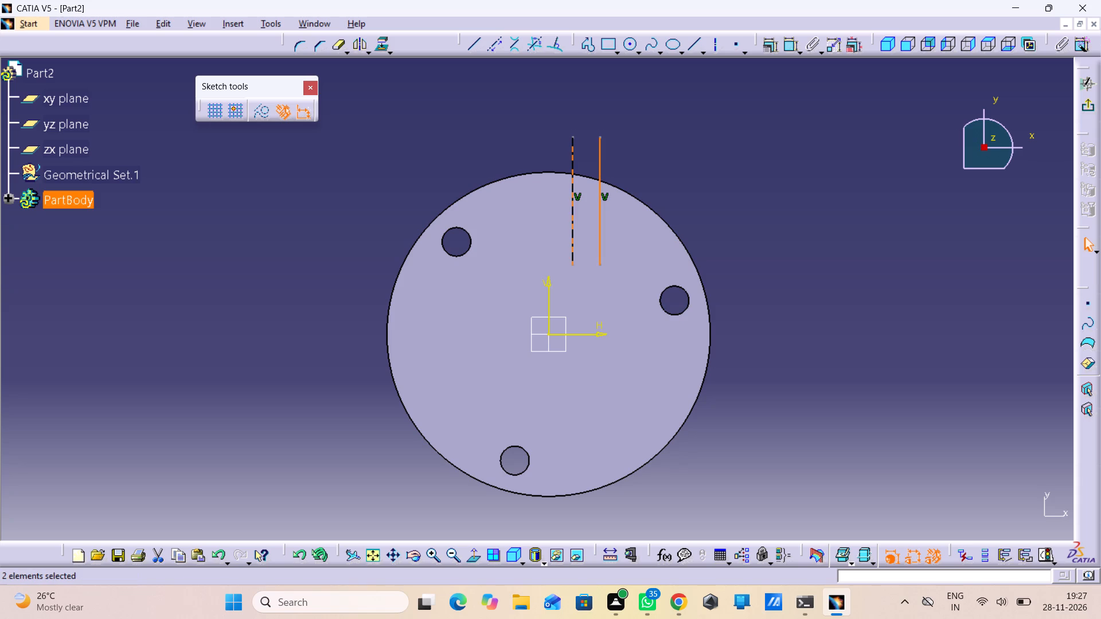
left_click(358, 43)
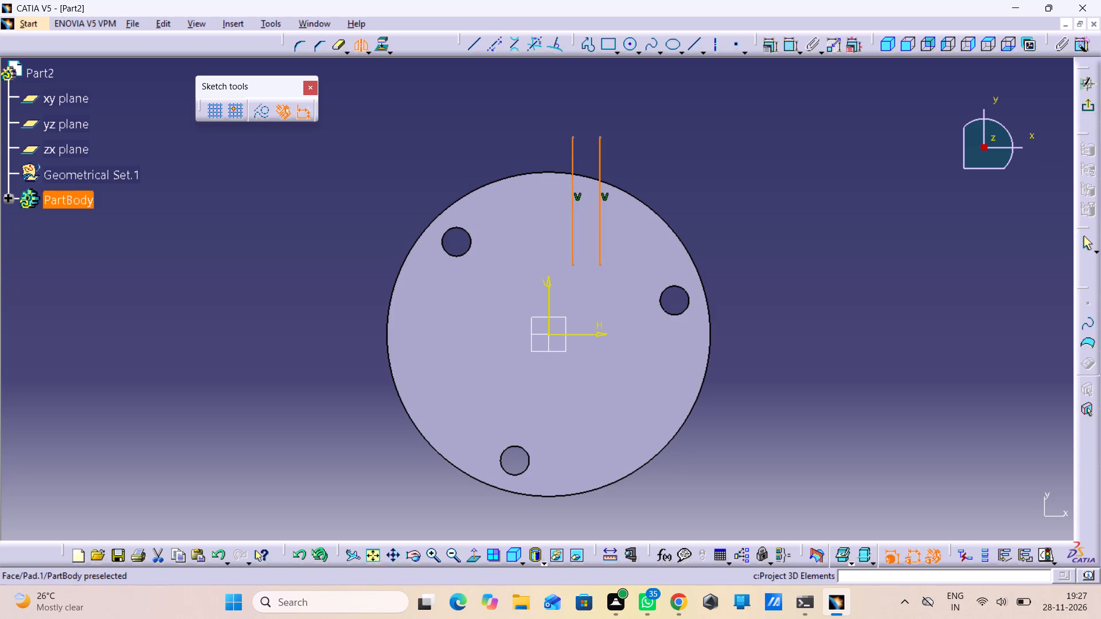
left_click(547, 297)
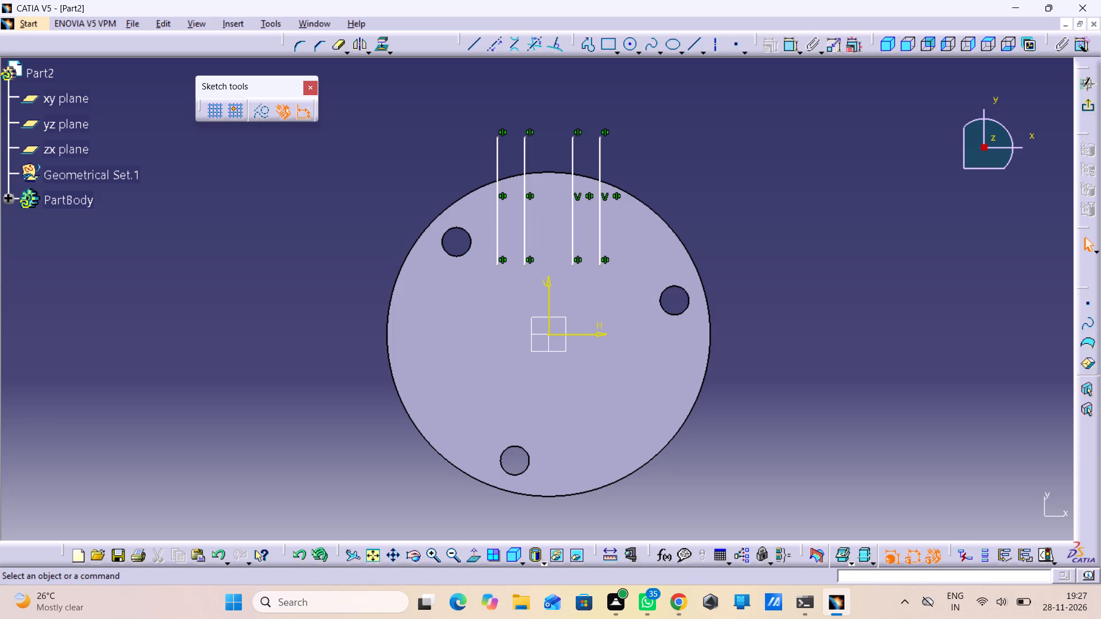
Dimension the distance between the two outer vertical lines and set it to 20 mm.
left_click(782, 50)
left_click(790, 50)
double_click(790, 50)
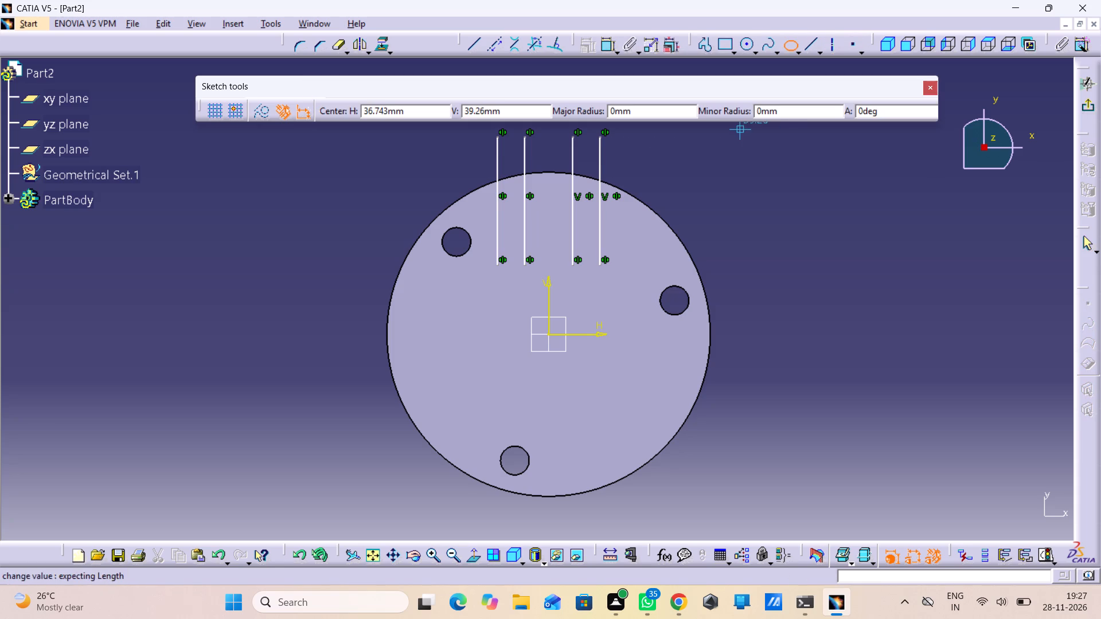
double_click(608, 45)
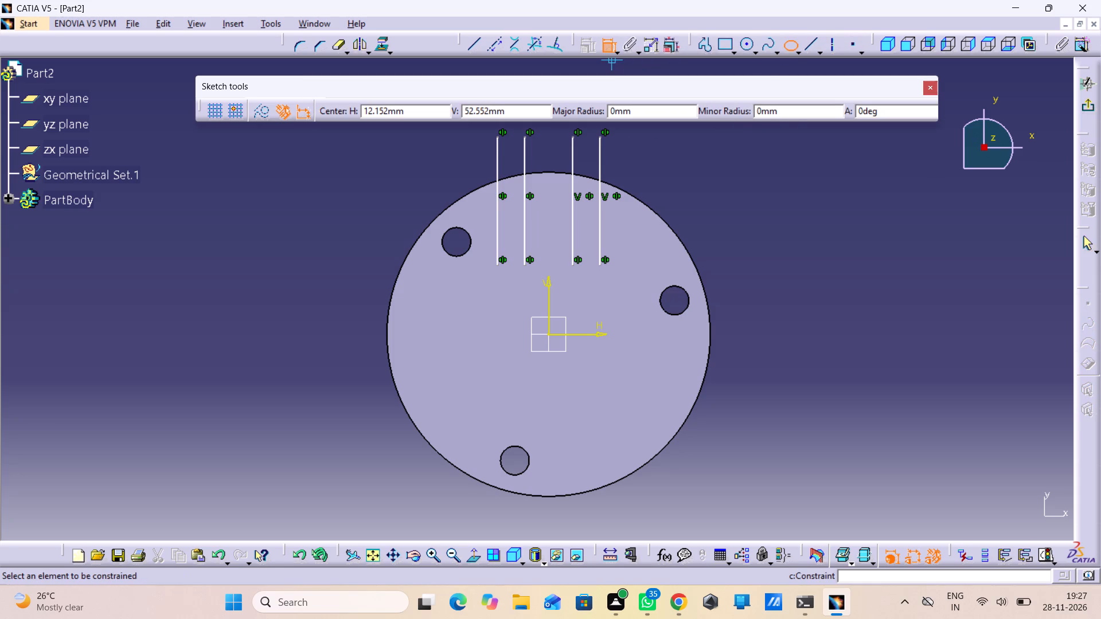
left_click(499, 159)
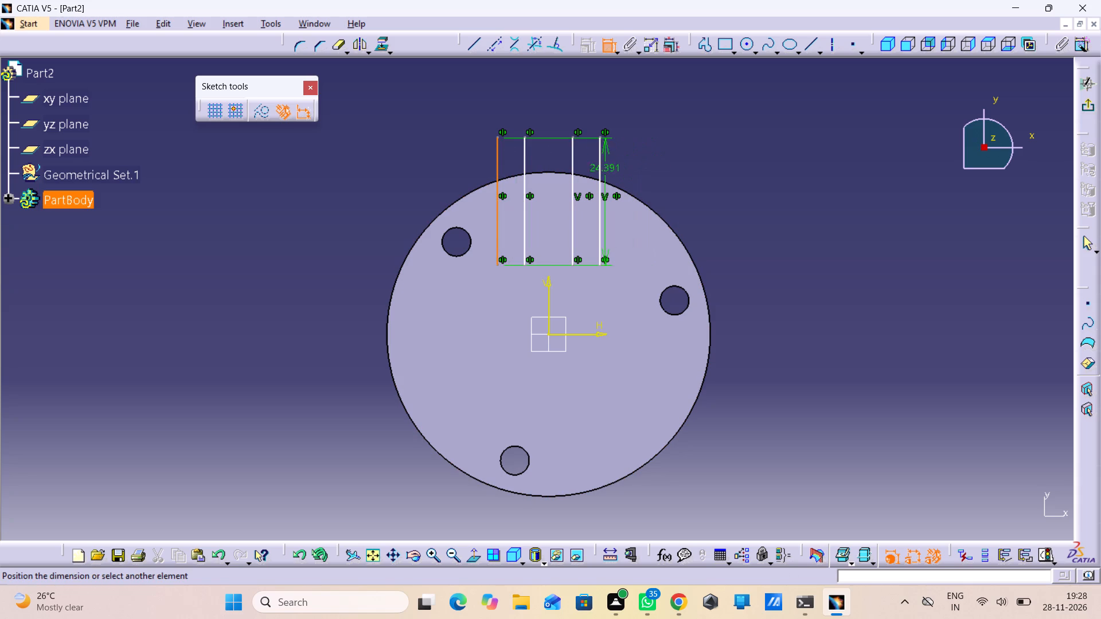
left_click(600, 162)
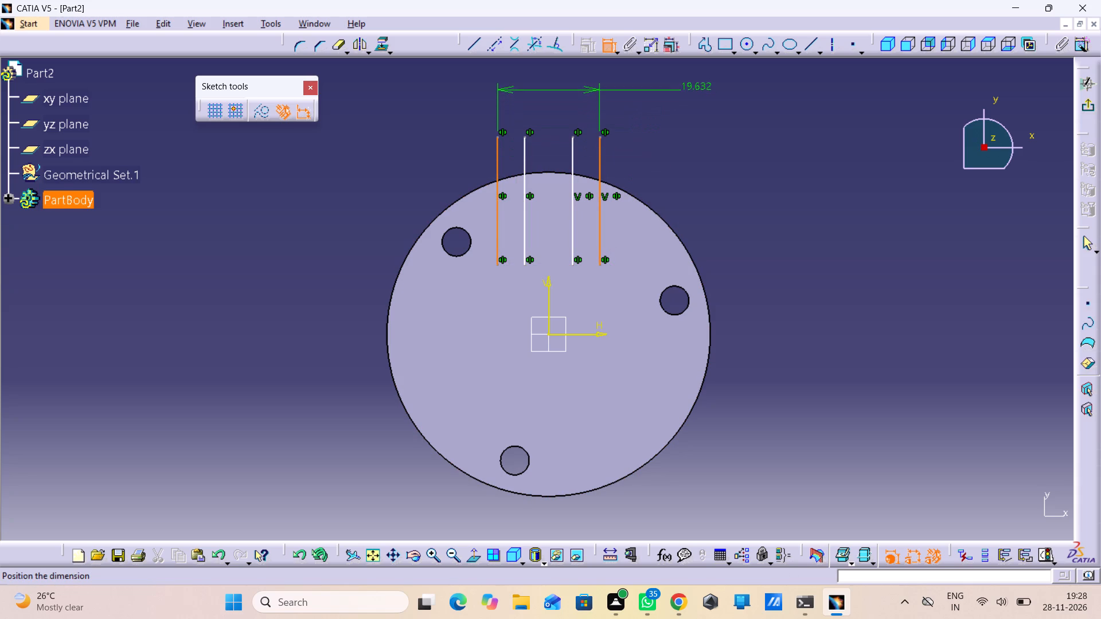
left_click(693, 101)
double_click(693, 89)
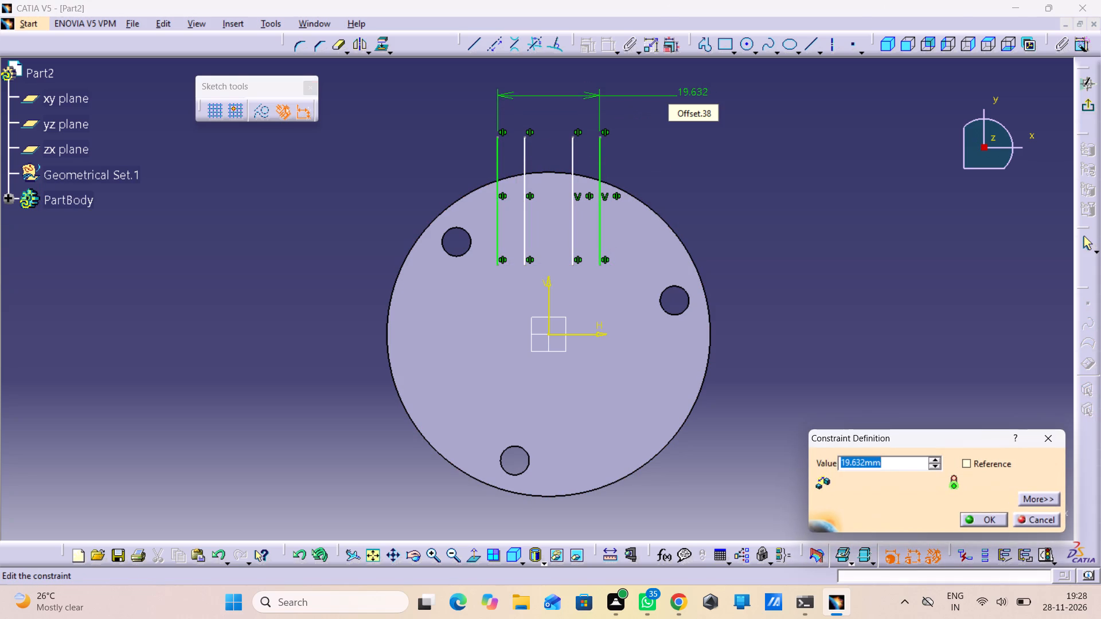
key("2")
key("0")
key("Return")
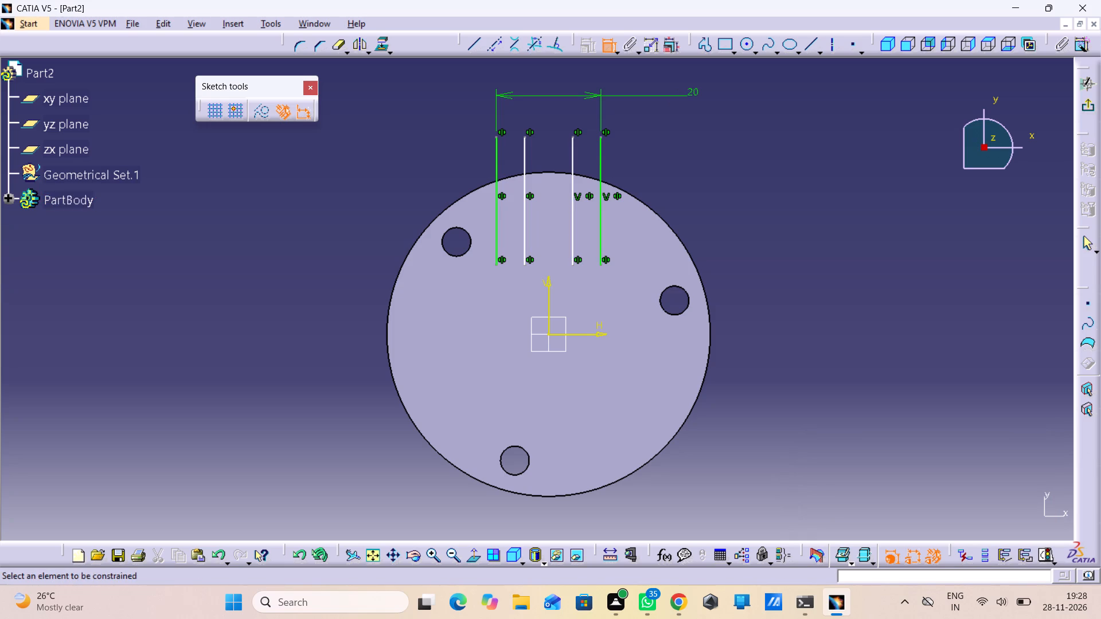
Dimension the distance between the two inner vertical lines and set it to 10 mm.
left_click(524, 144)
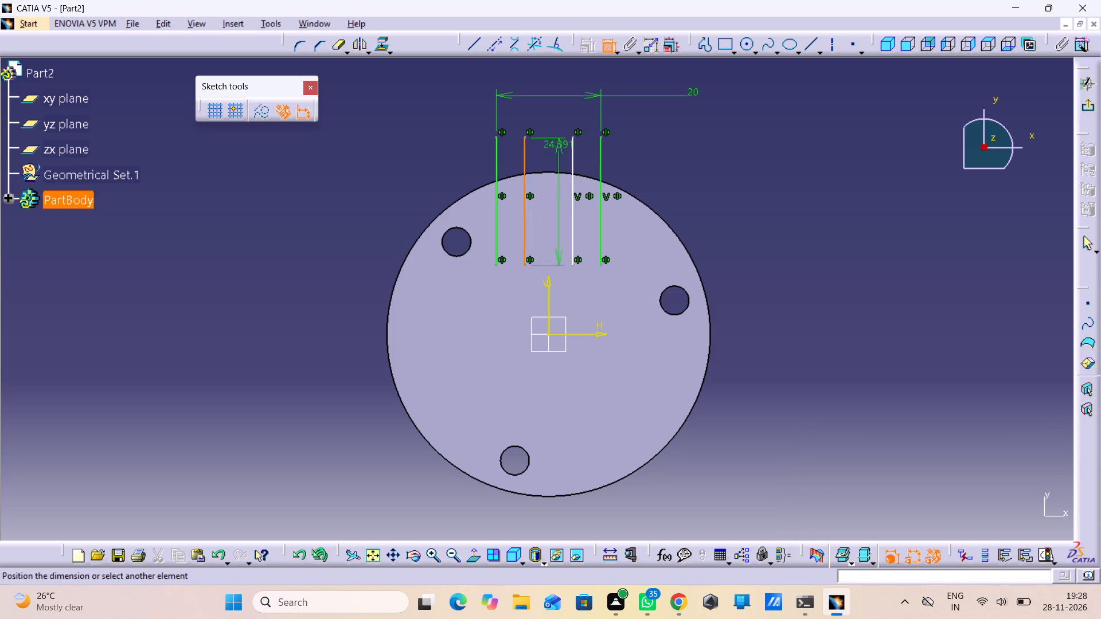
left_click(571, 143)
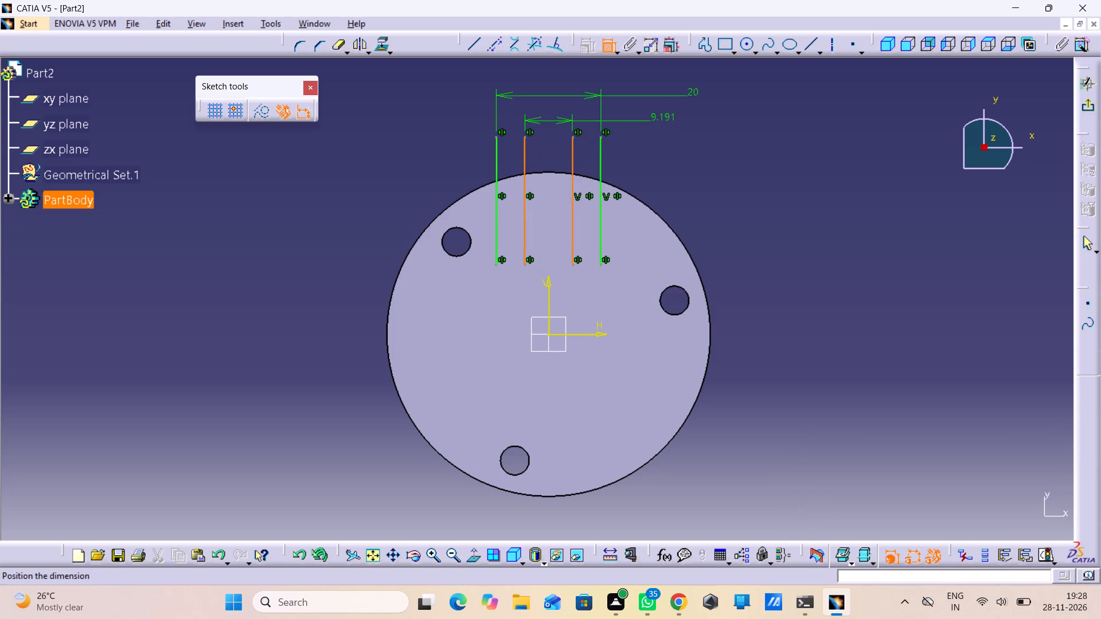
left_click(663, 120)
double_click(663, 115)
type("10")
key("Return")
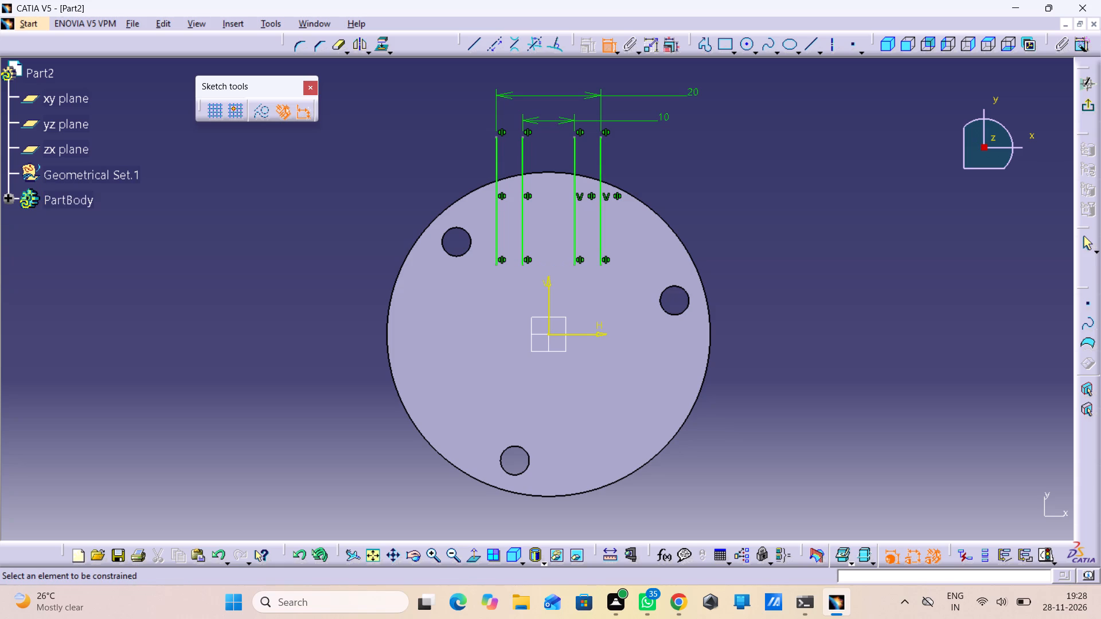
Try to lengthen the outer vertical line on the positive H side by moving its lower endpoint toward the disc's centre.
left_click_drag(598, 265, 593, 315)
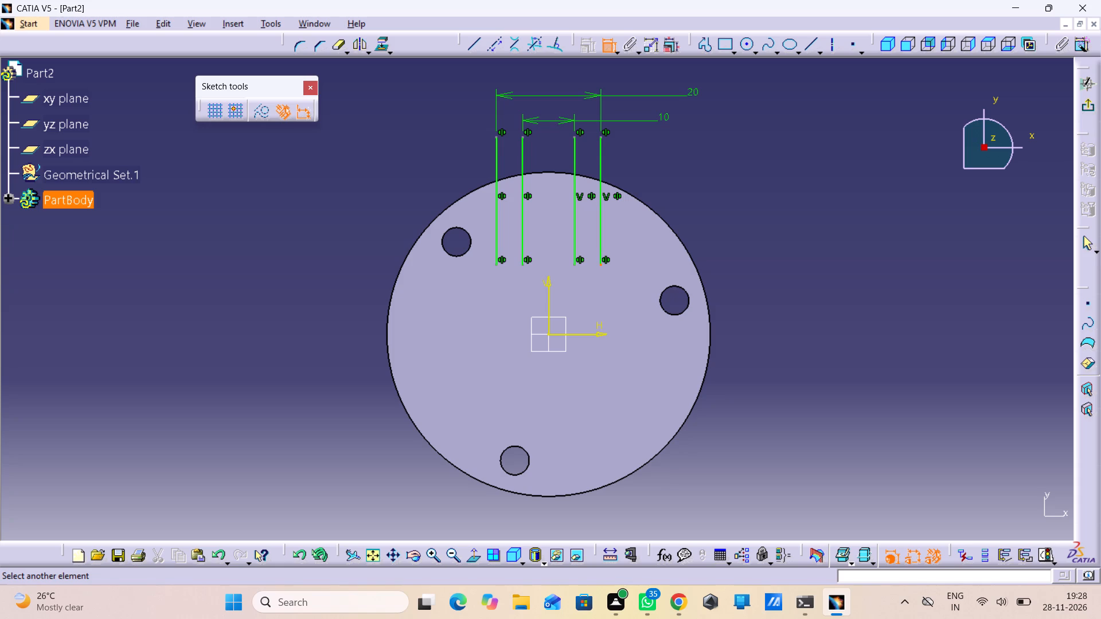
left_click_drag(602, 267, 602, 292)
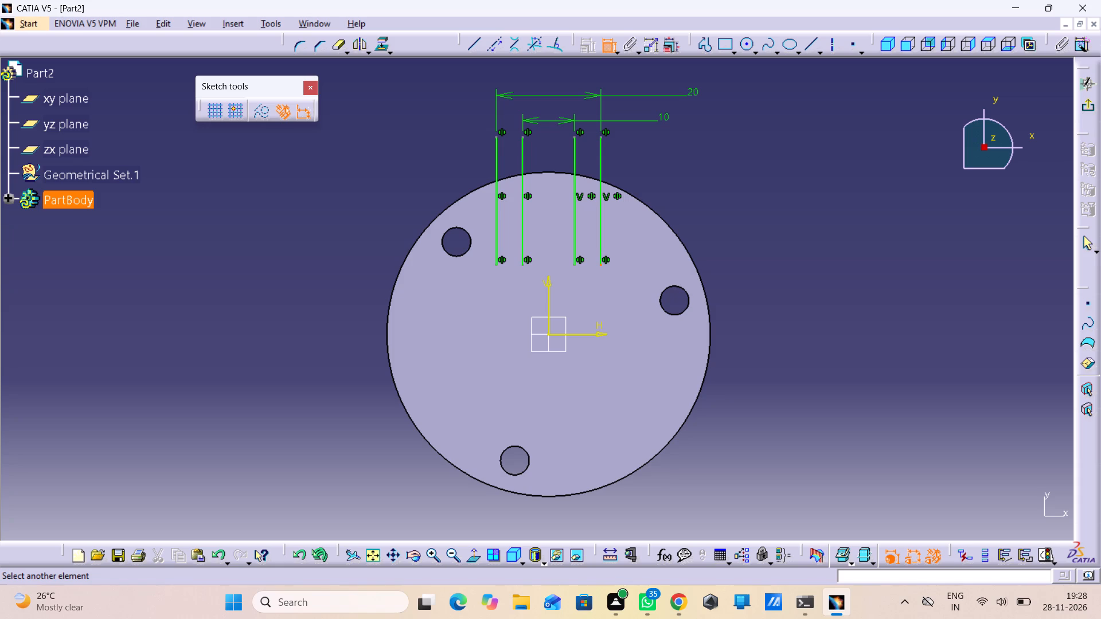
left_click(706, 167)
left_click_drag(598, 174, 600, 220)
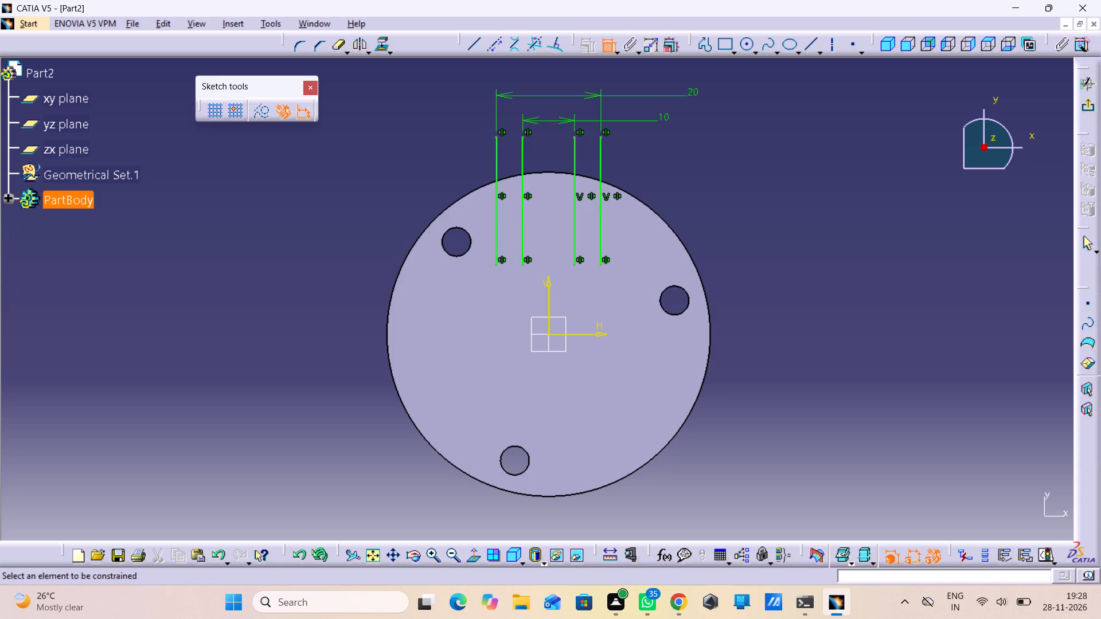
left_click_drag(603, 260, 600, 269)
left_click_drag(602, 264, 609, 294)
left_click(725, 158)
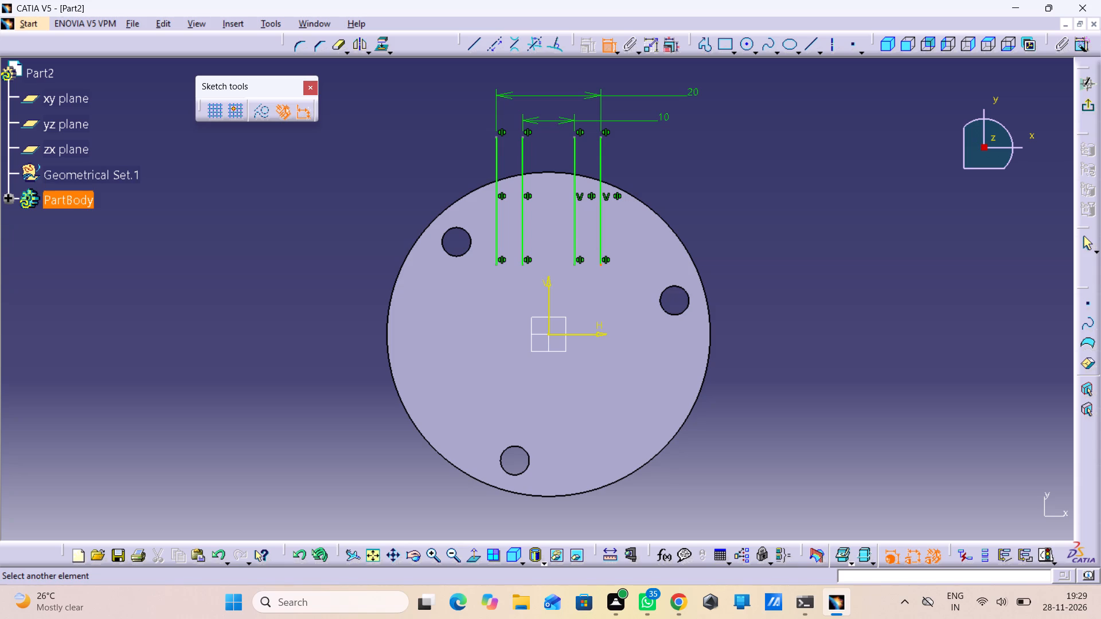
Exit the application and discard the changes made to Part2.
left_click(1100, 0)
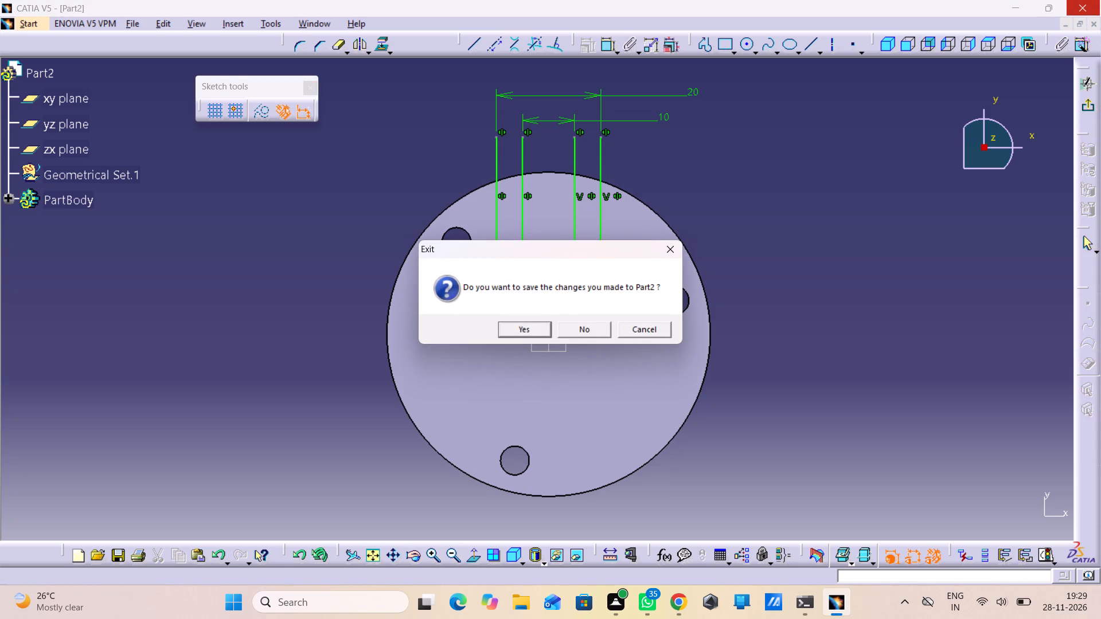
double_click(1100, 0)
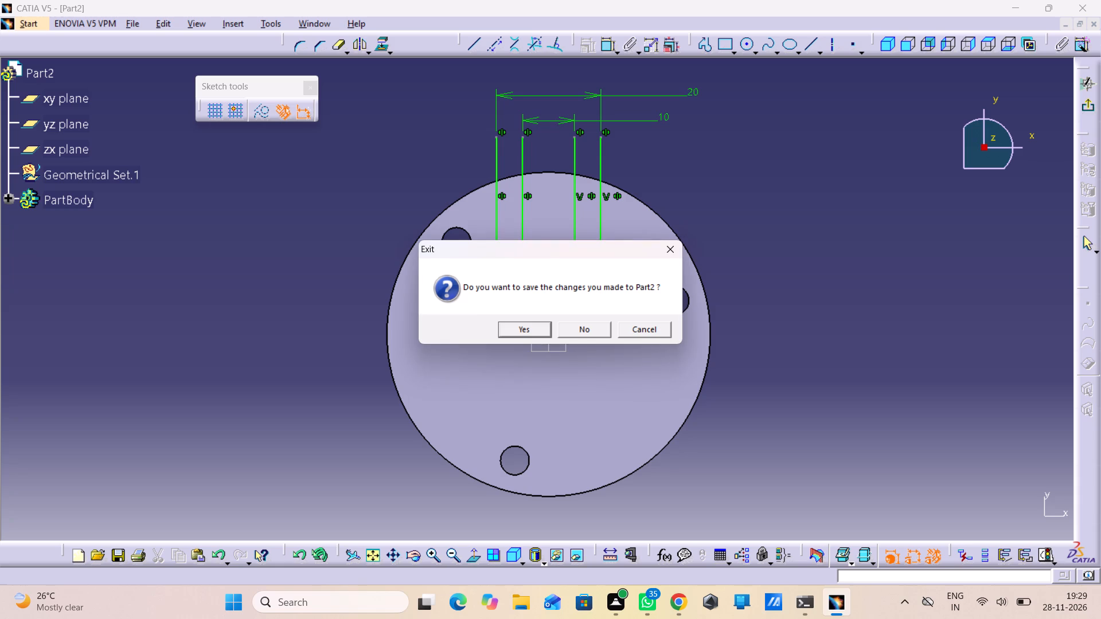
left_click(1100, 0)
left_click(582, 322)
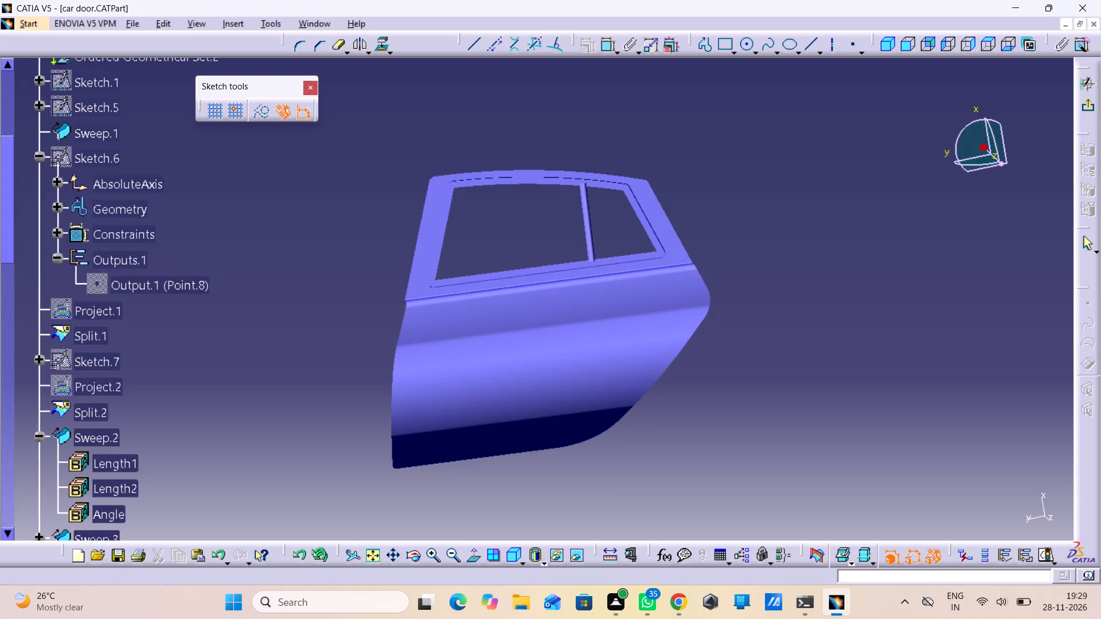
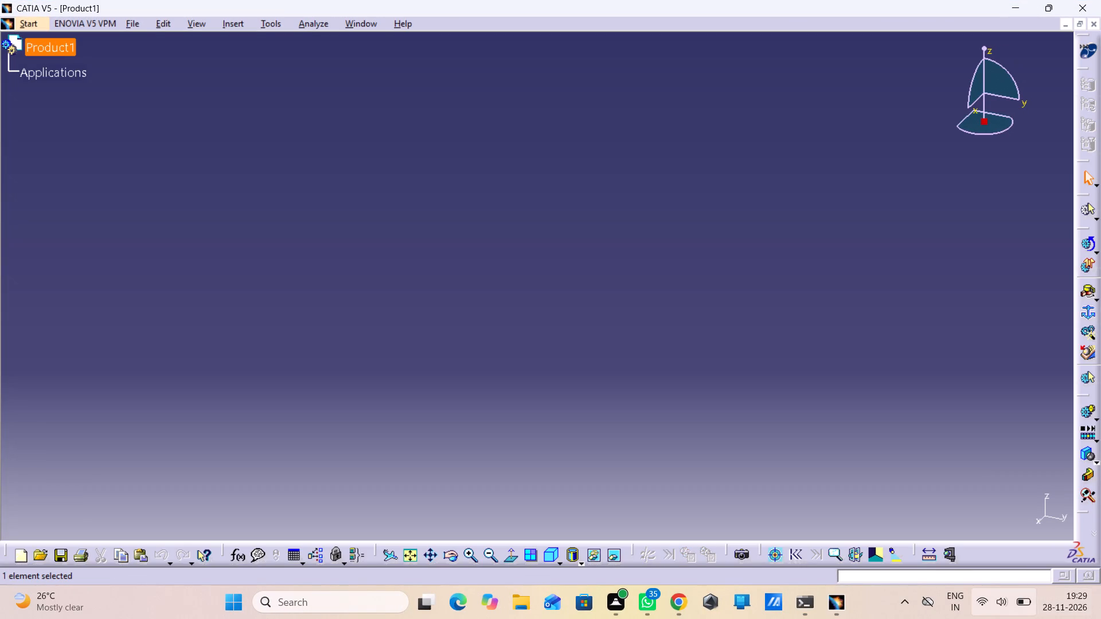
Start a new part in the Part Design workbench.
left_click(201, 137)
left_click(26, 21)
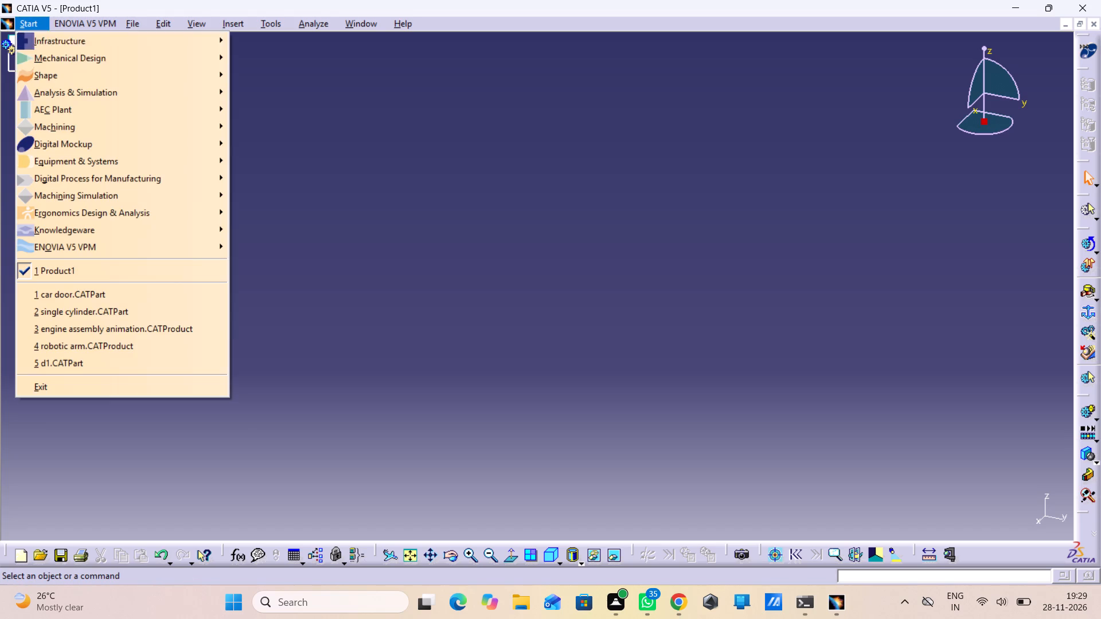
left_click(68, 52)
left_click(251, 51)
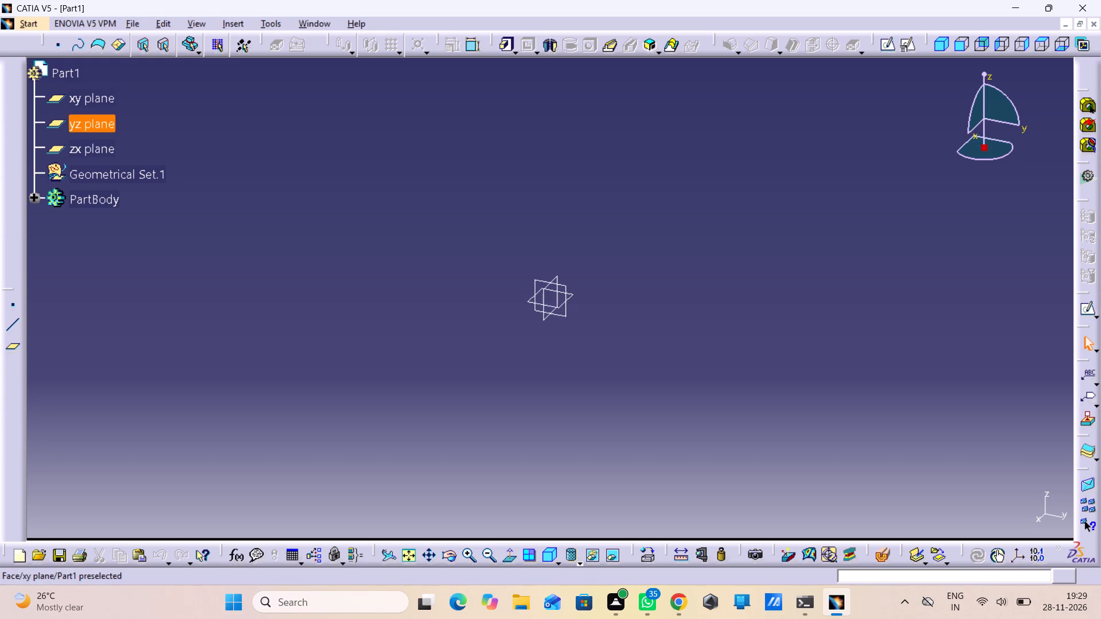
Open a sketch on the xy plane and draw a circle about 113 mm in diameter centred on the origin.
left_click(573, 297)
left_click(1087, 308)
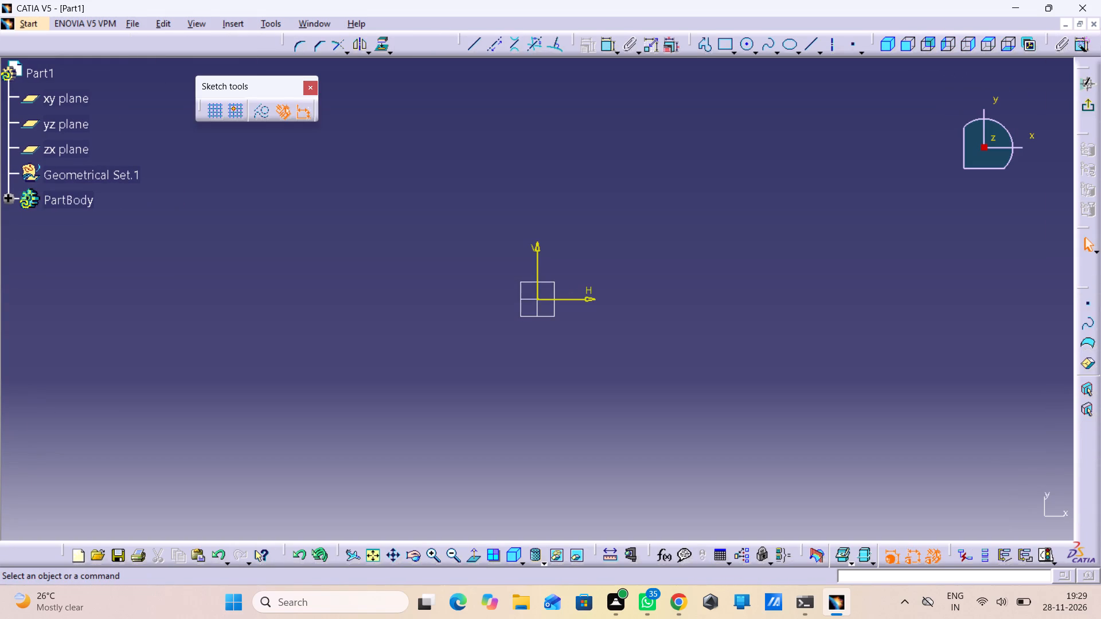
left_click(745, 52)
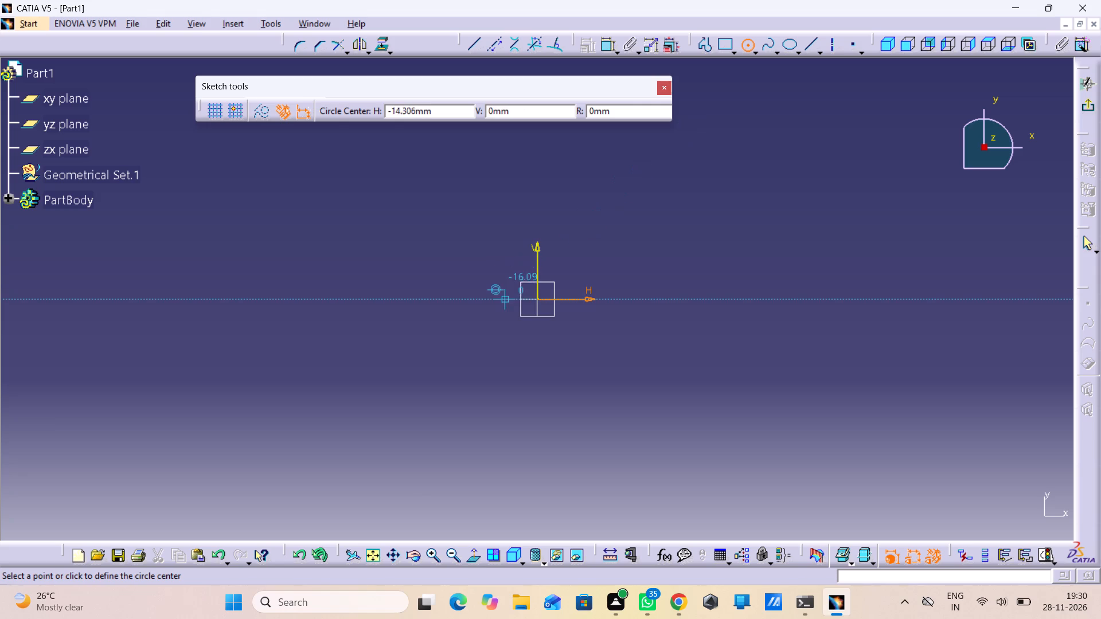
left_click(537, 298)
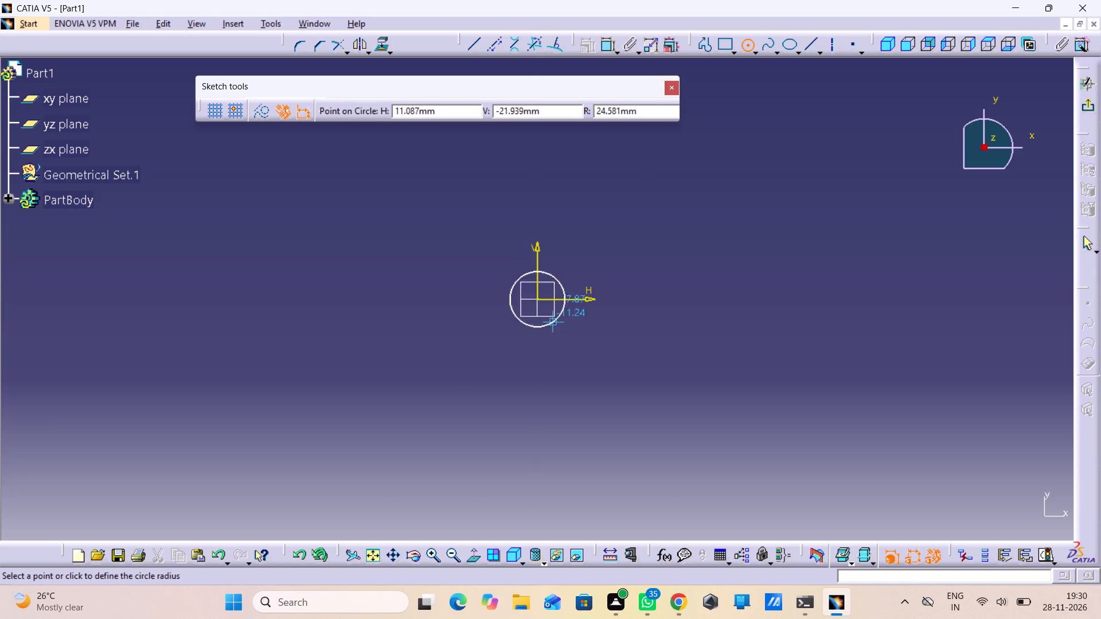
left_click_drag(574, 406, 573, 398)
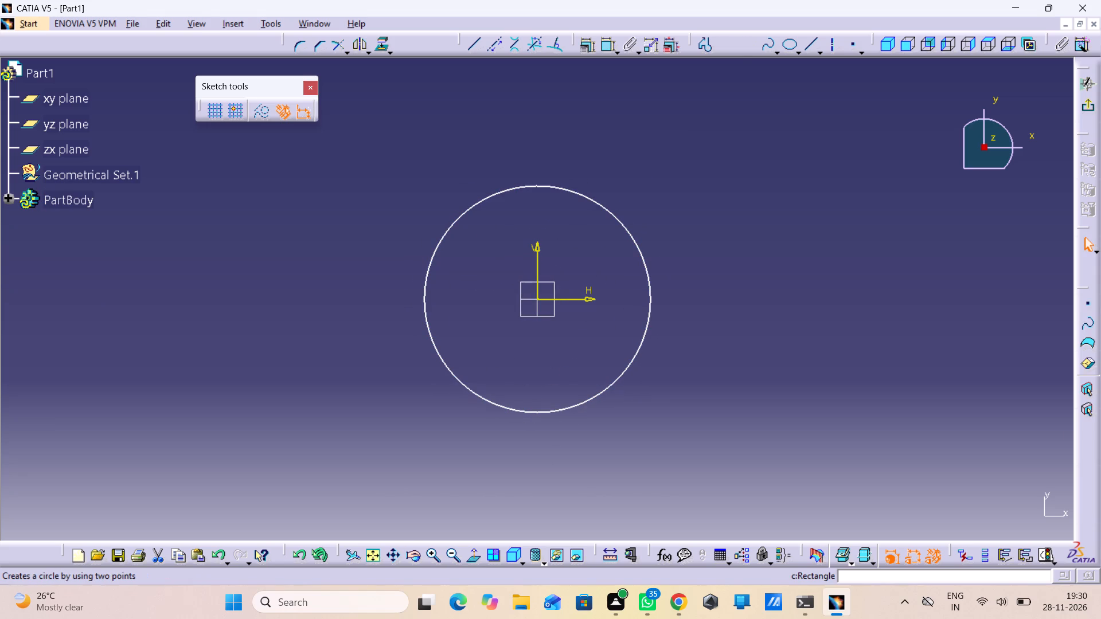
Dimension the circle's diameter and set it to 62 mm.
left_click(608, 49)
left_click(685, 219)
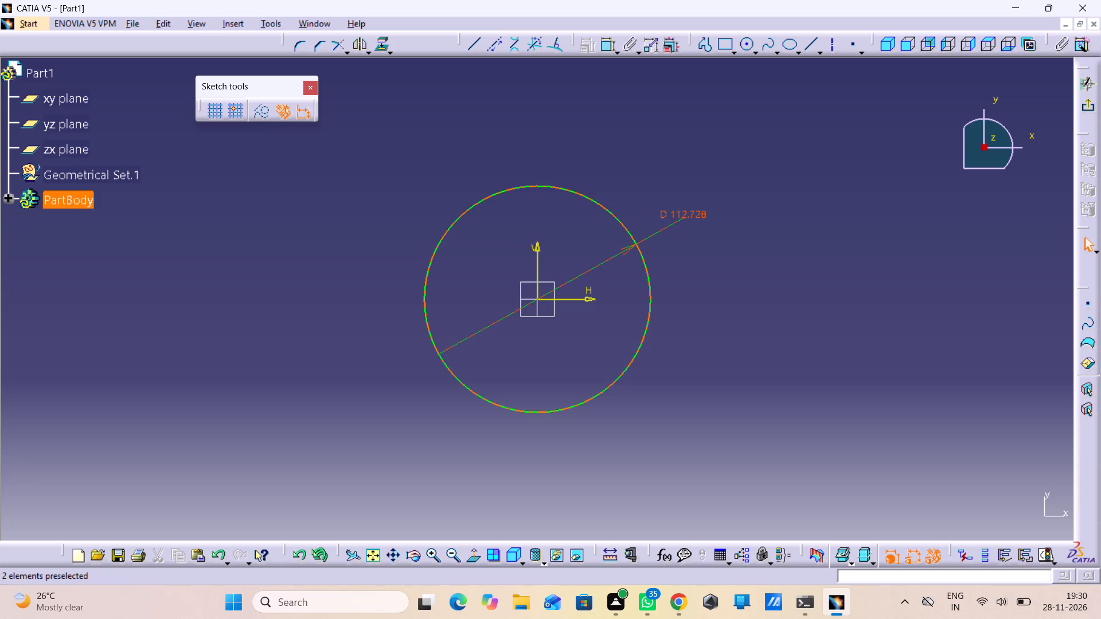
left_click(685, 211)
left_click(685, 211)
left_click(685, 211)
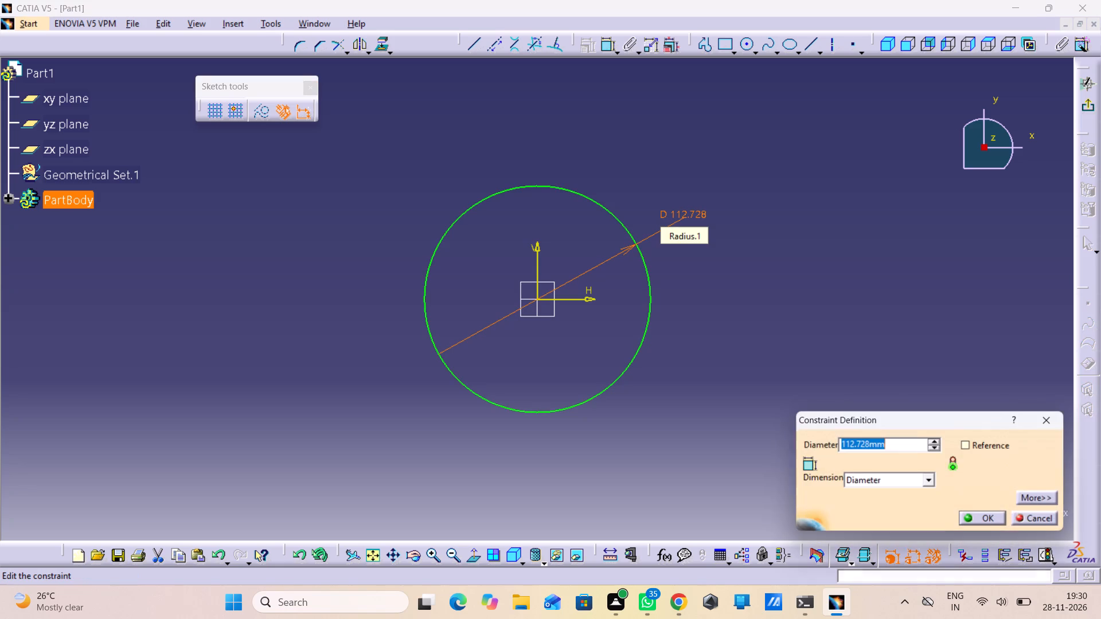
type("62")
key("Return")
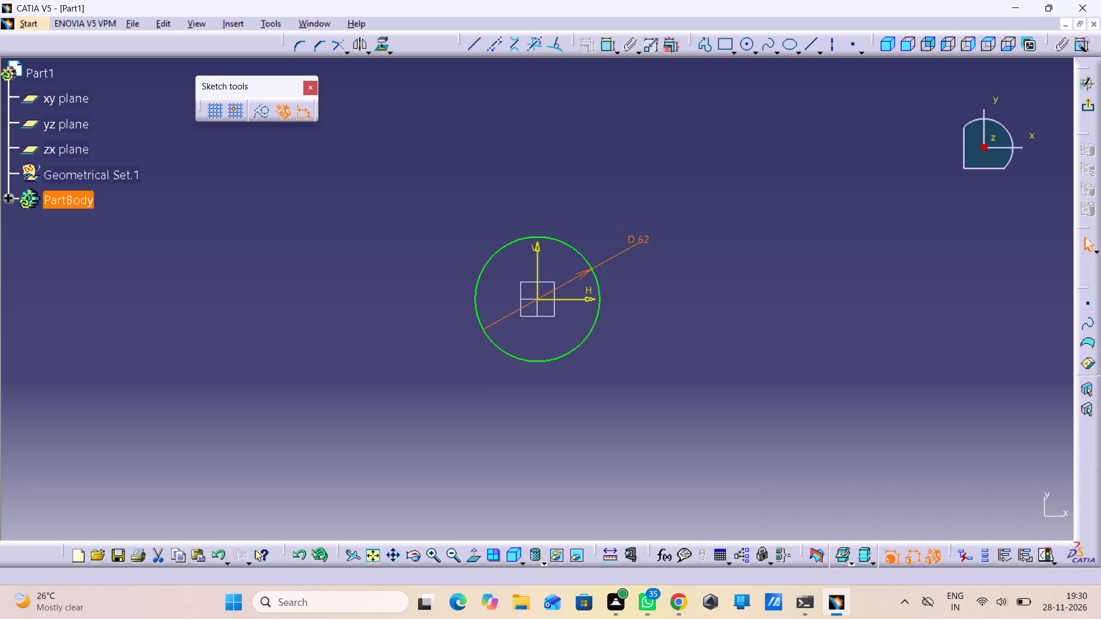
Exit the sketch and pad the 62 mm circle to a length of 8 mm.
left_click(1080, 108)
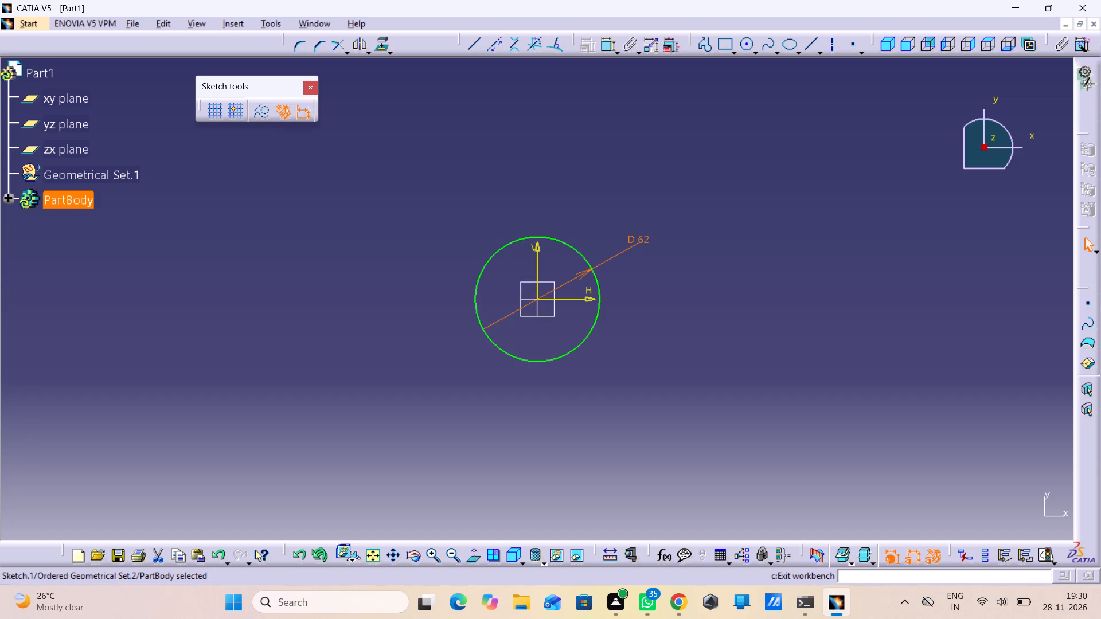
left_click(504, 49)
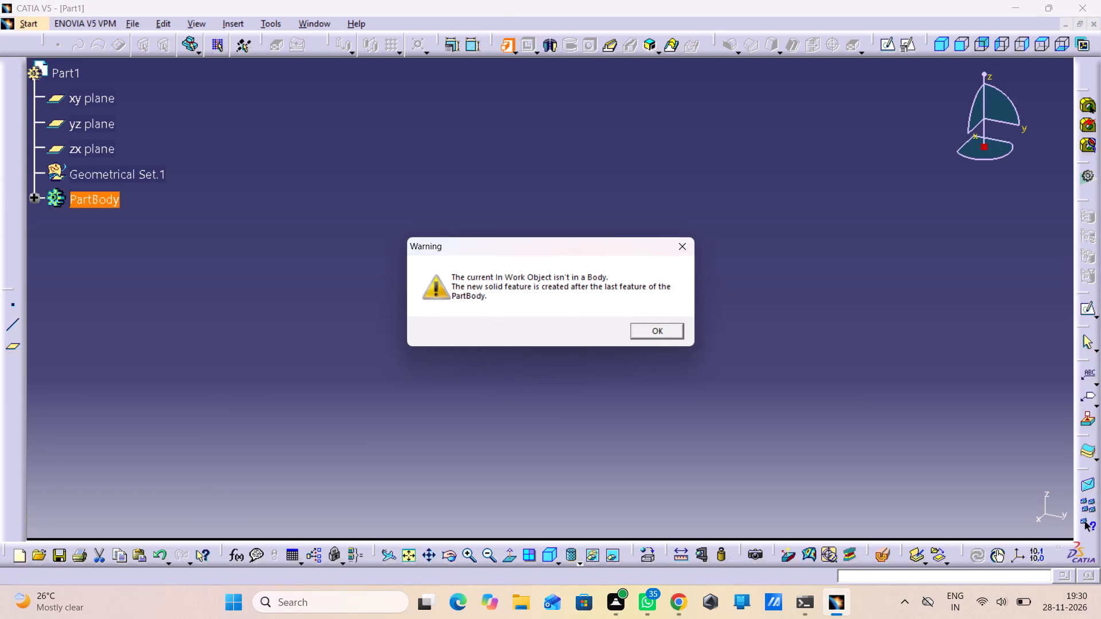
left_click(671, 330)
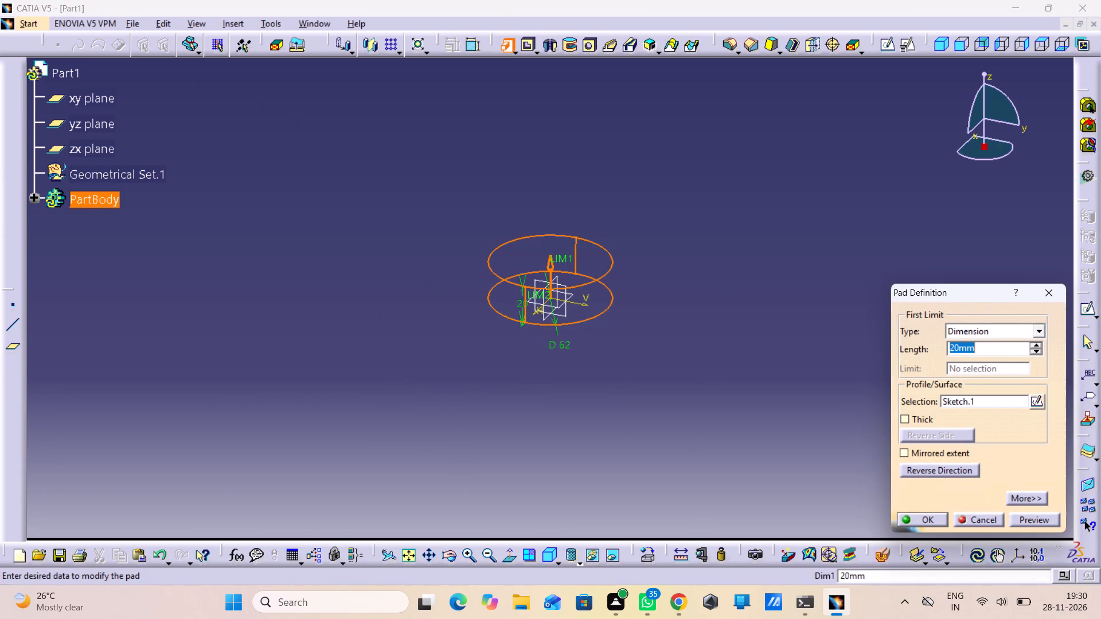
key("8")
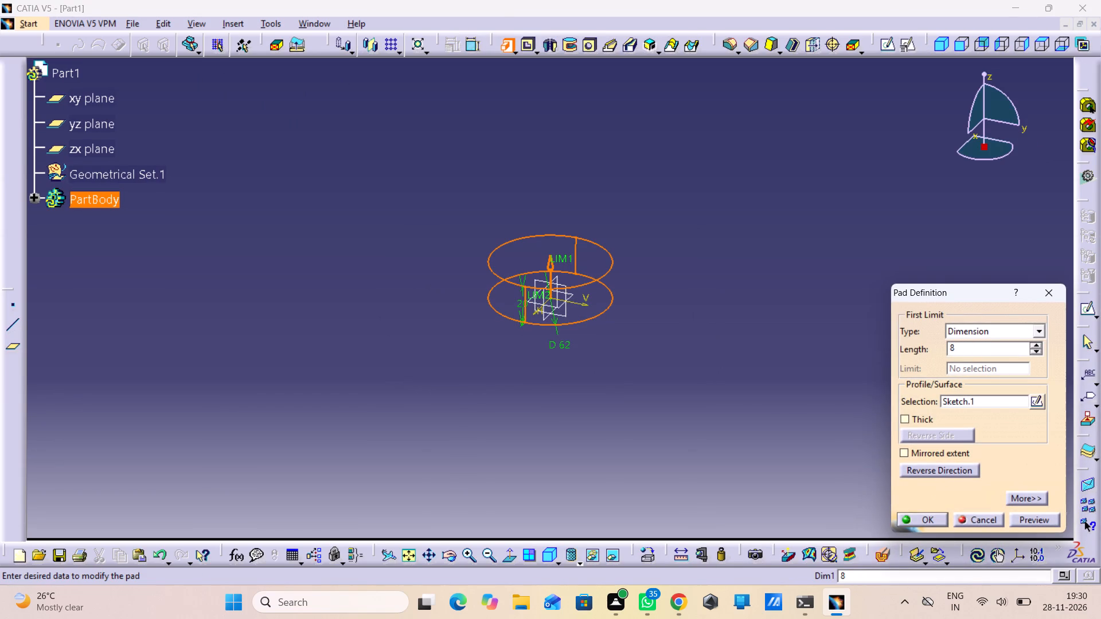
key("Return")
left_click(645, 354)
Open a sketch on the disc's underside and draw a circle about 41.5 mm in diameter centred on the origin.
middle_click_drag(592, 351, 565, 292)
right_click_drag(589, 352, 565, 292)
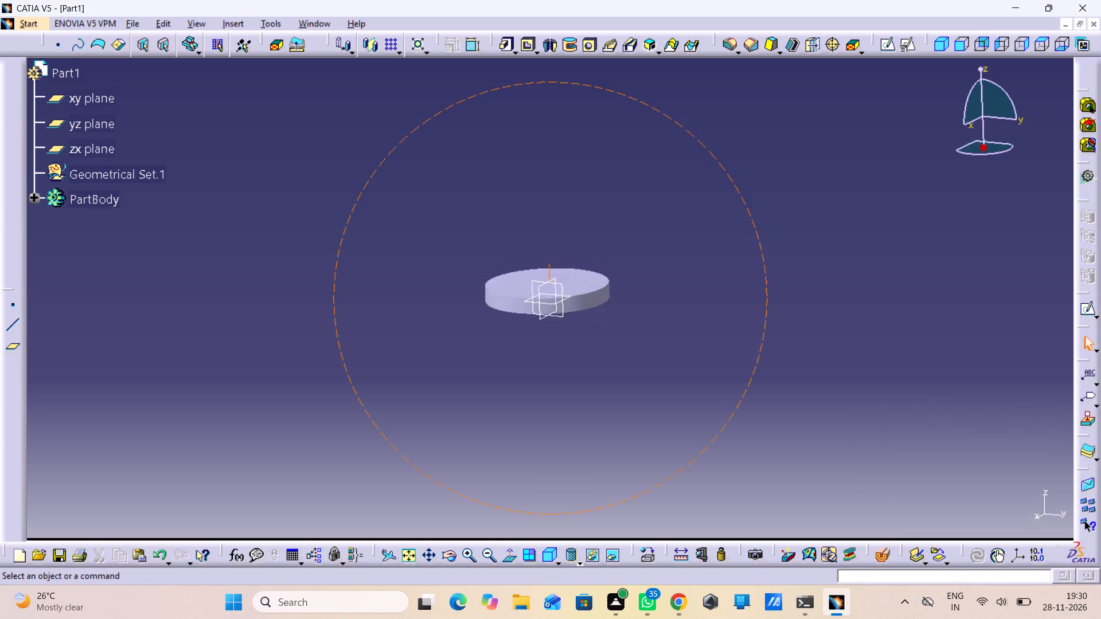
right_click_drag(565, 292, 537, 187)
middle_click_drag(565, 292, 537, 187)
scroll(544, 210, "up", 1)
left_click(583, 304)
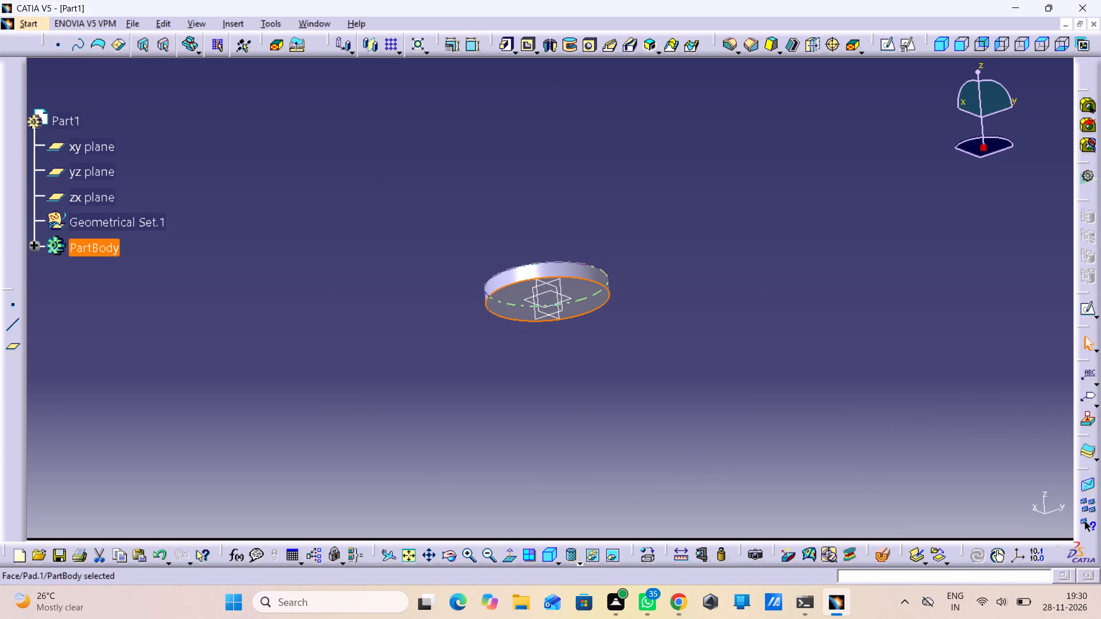
left_click(888, 50)
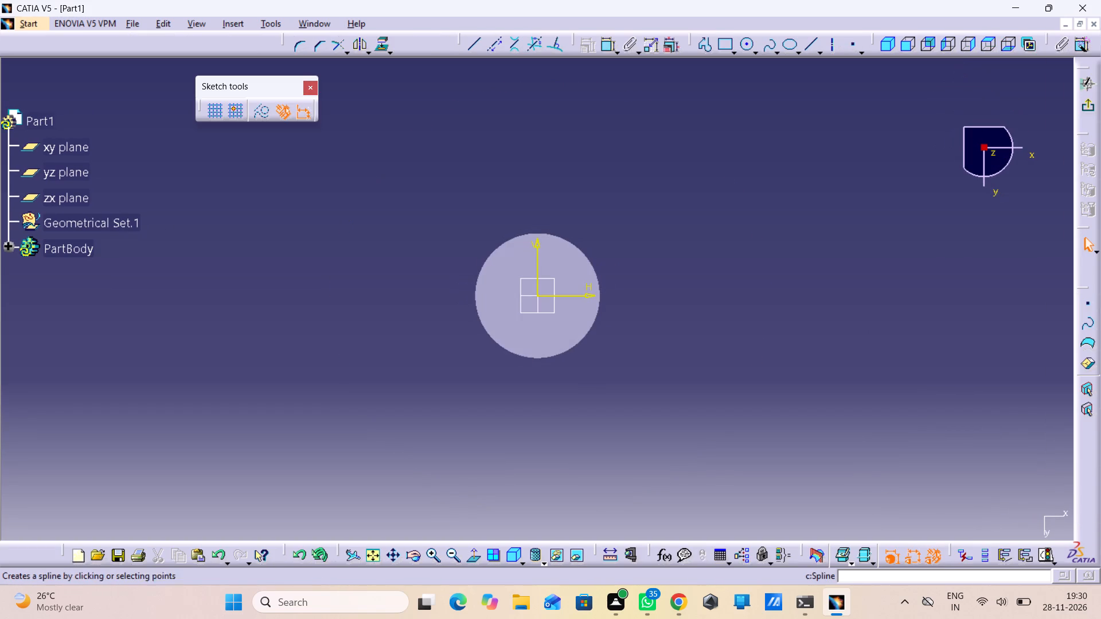
left_click(748, 49)
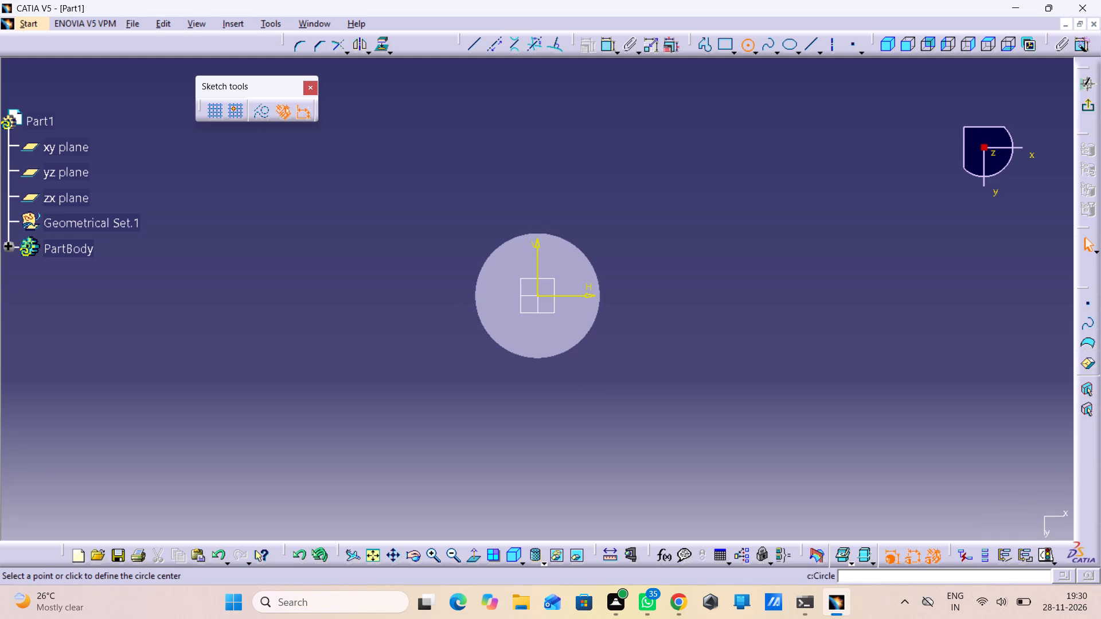
left_click(538, 294)
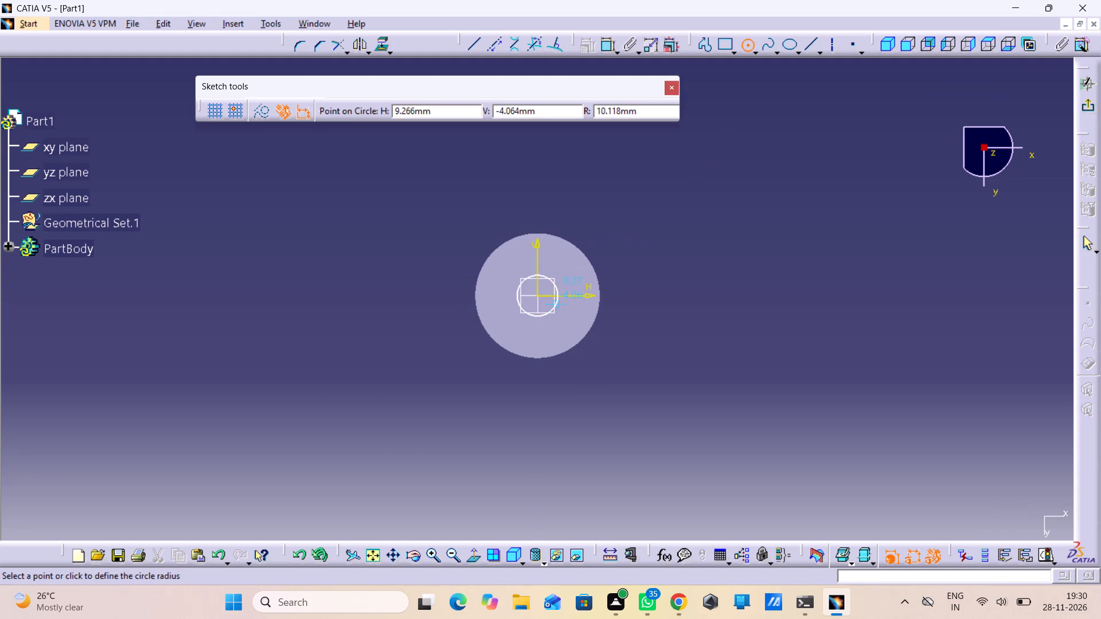
left_click(572, 318)
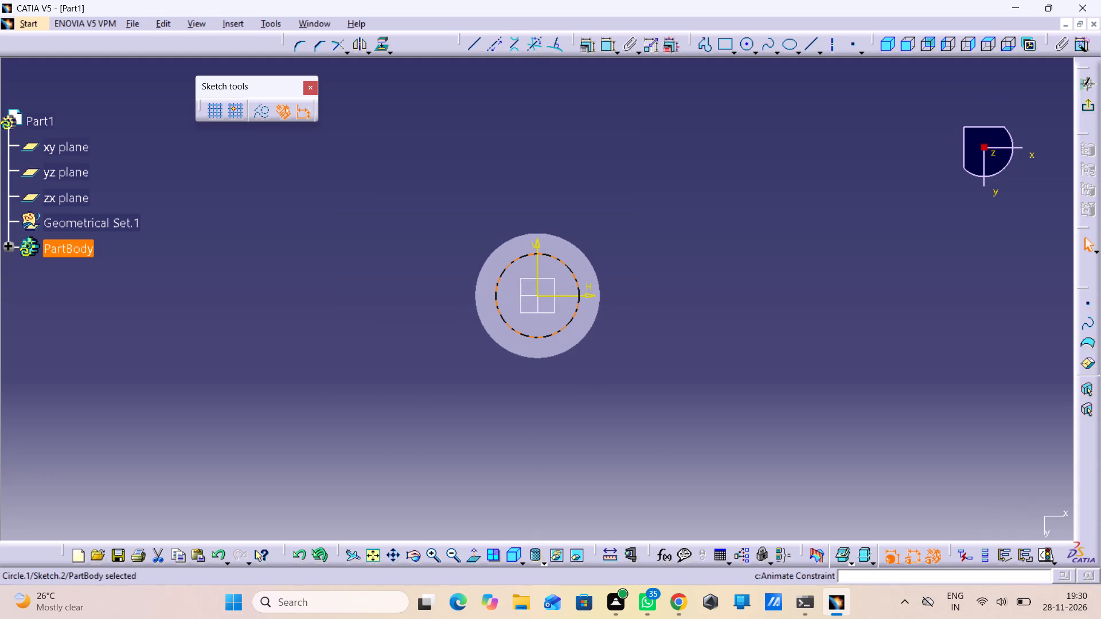
Dimension the diameter of the circle on the underside and set it to 40 mm.
left_click(602, 49)
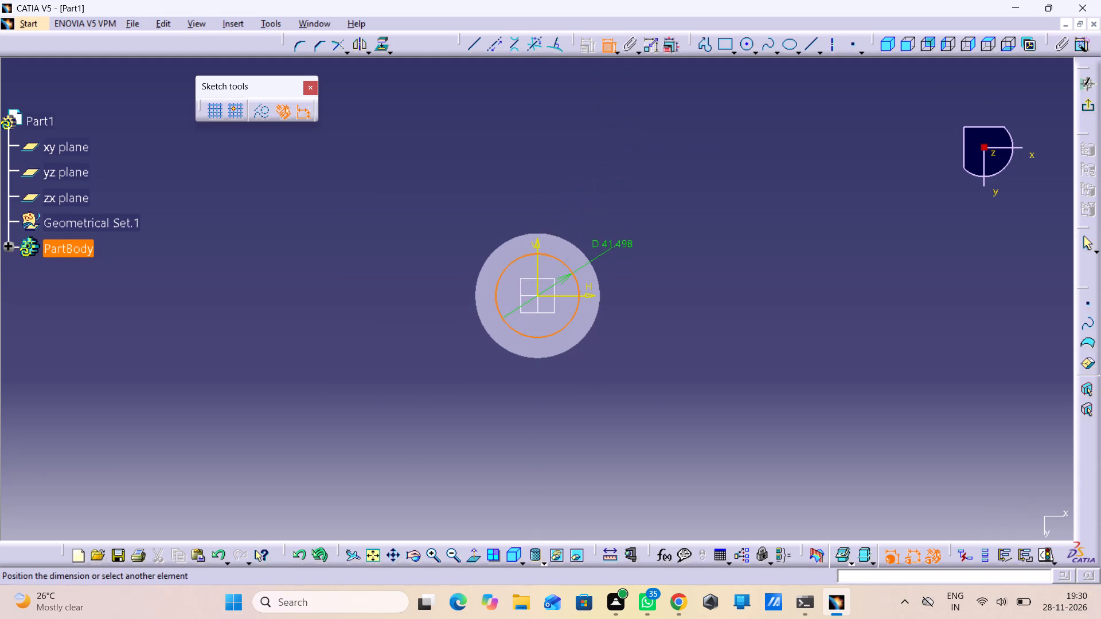
left_click(613, 247)
left_click(610, 242)
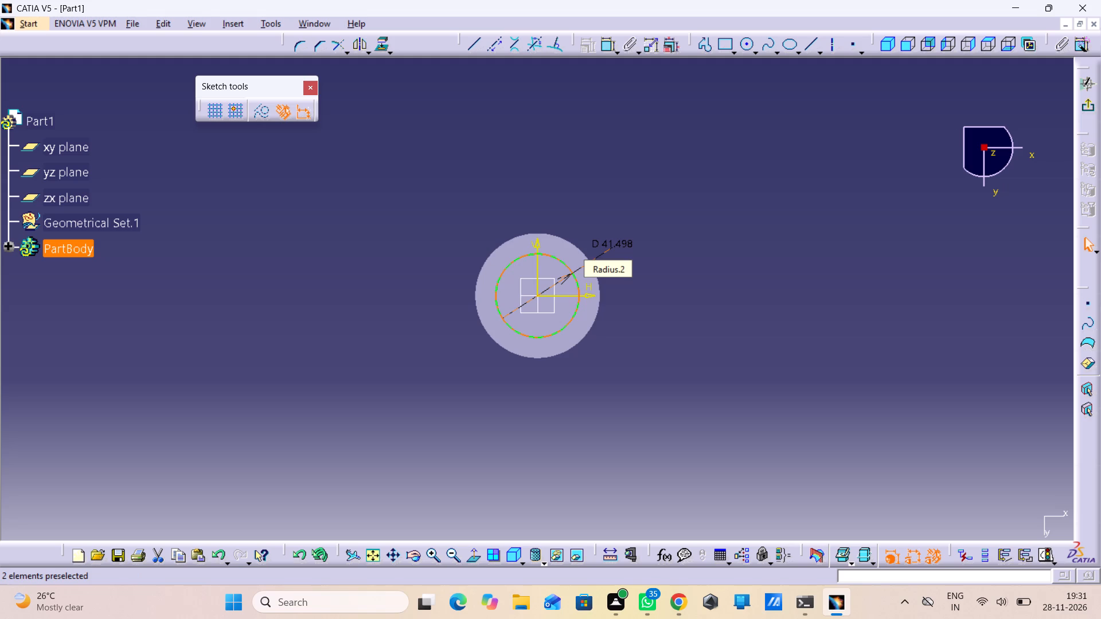
type("40")
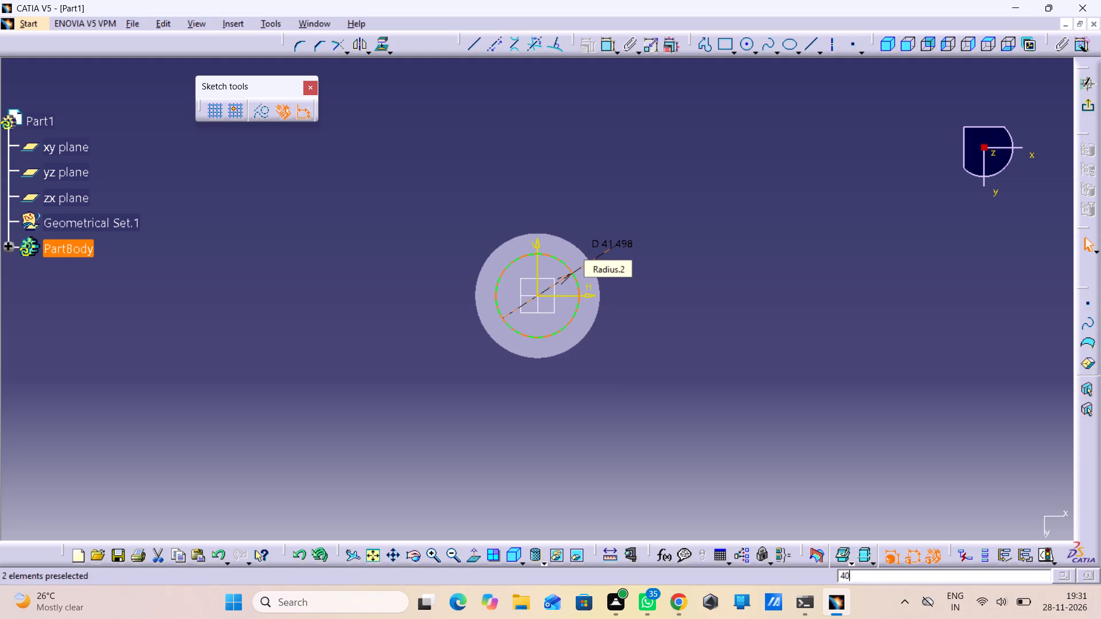
double_click(617, 246)
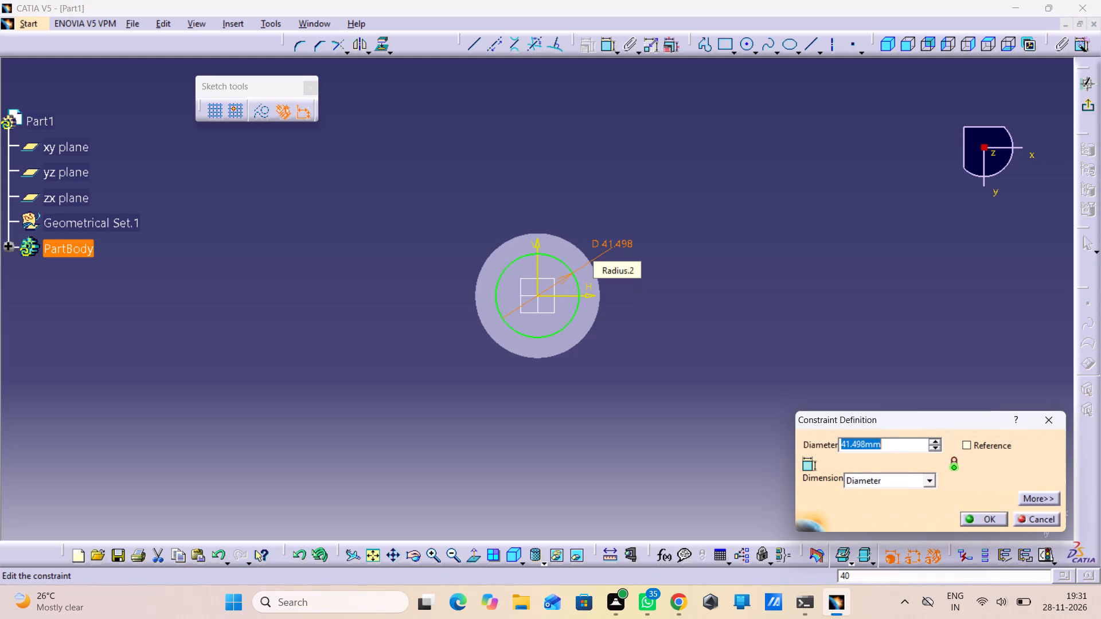
type("40")
key("Return")
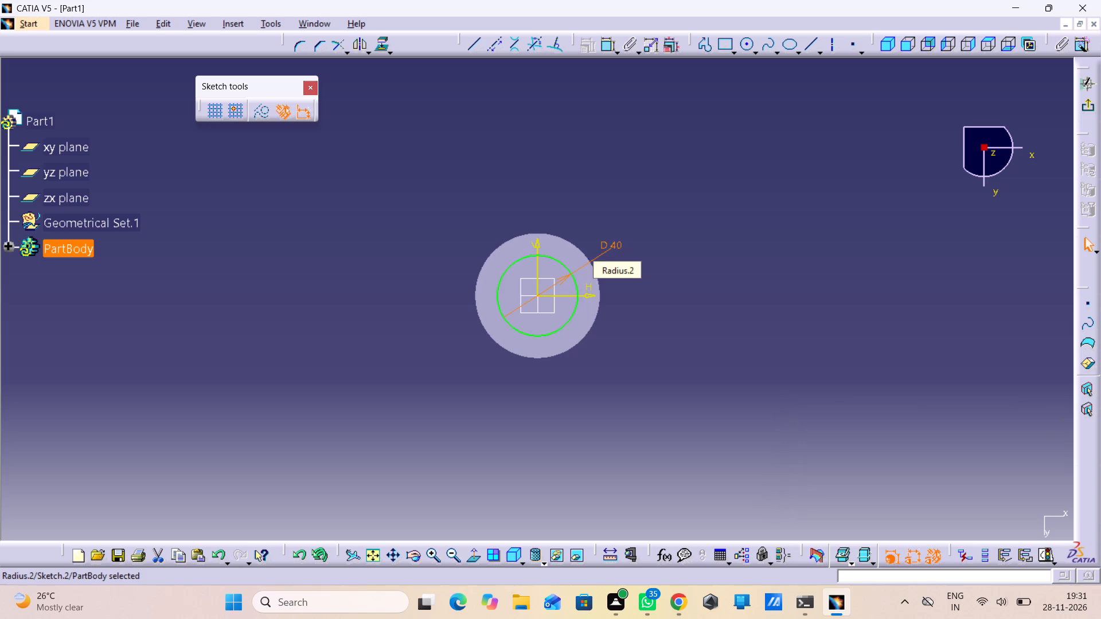
Exit the sketch and pad the 40 mm circle 5 mm outward from the disc's underside.
left_click(1083, 112)
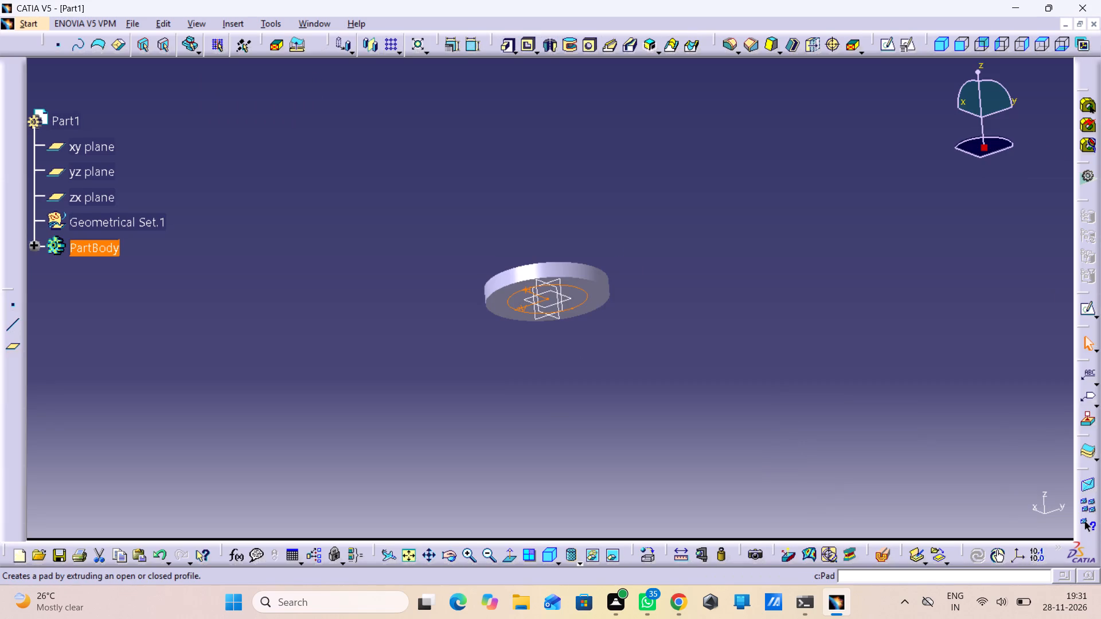
left_click(507, 46)
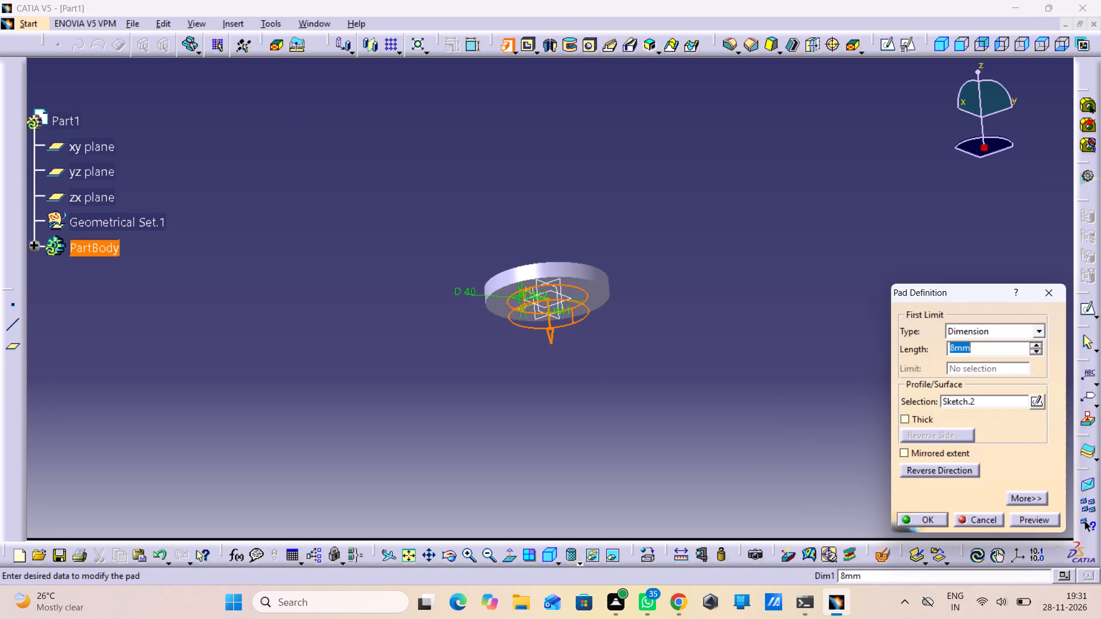
key("5")
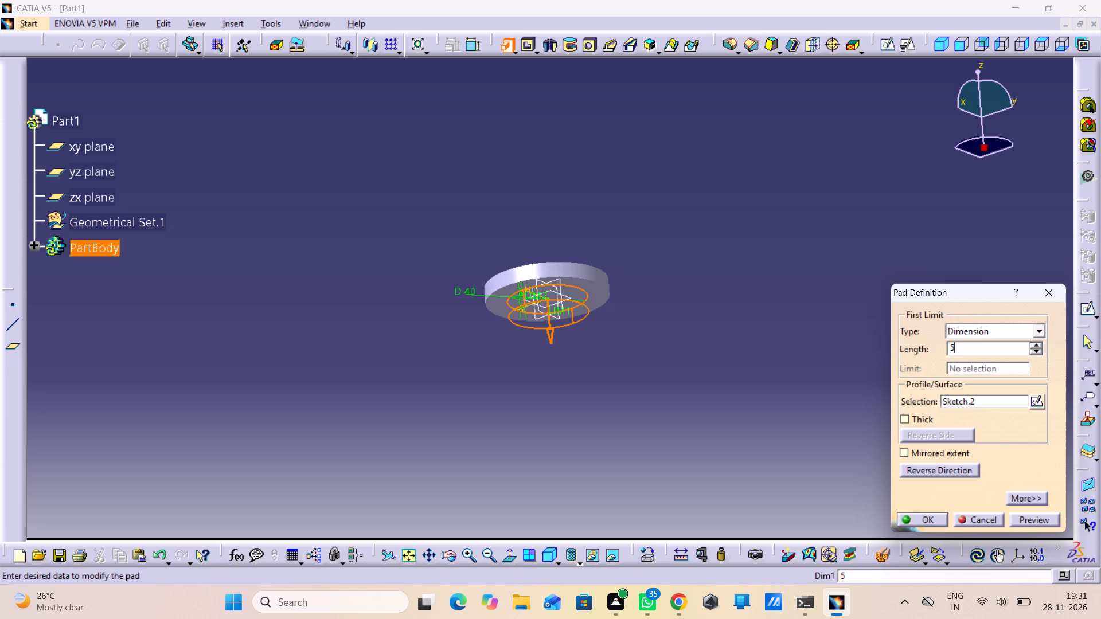
key("Return")
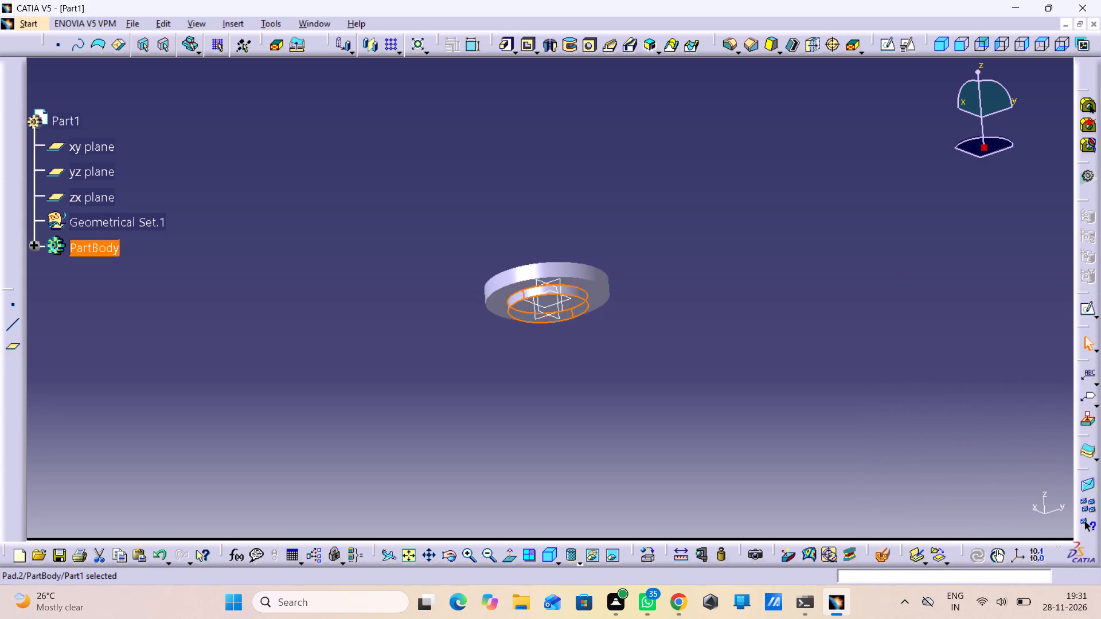
left_click(195, 273)
Open a new sketch on the zx plane through the stepped disc.
left_click(100, 201)
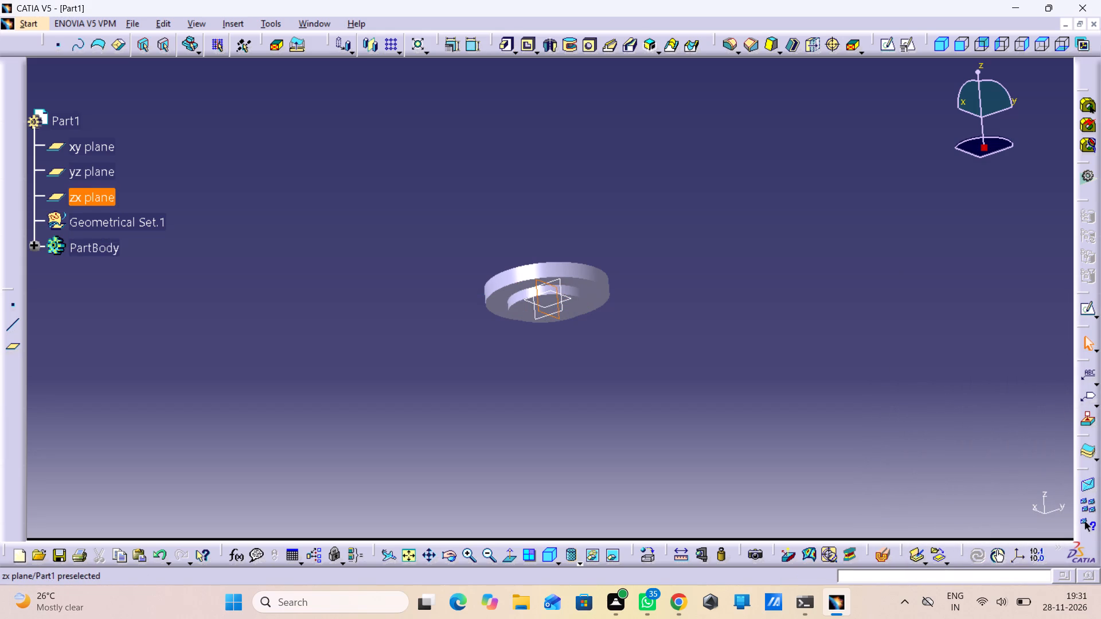
left_click(888, 42)
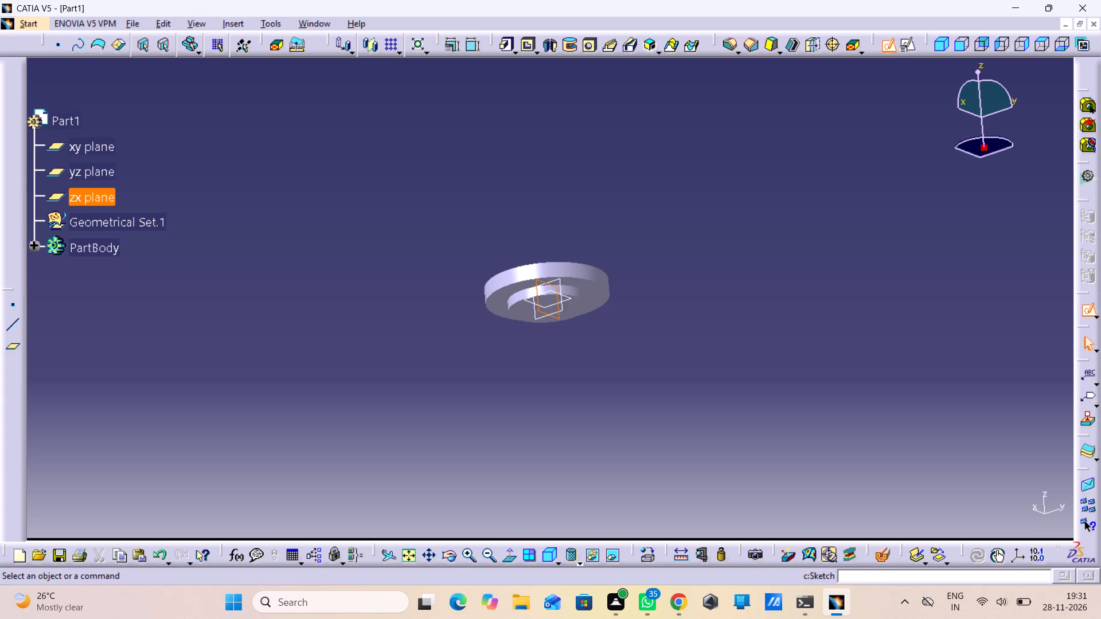
middle_click_drag(516, 374, 515, 355)
right_click_drag(516, 374, 517, 368)
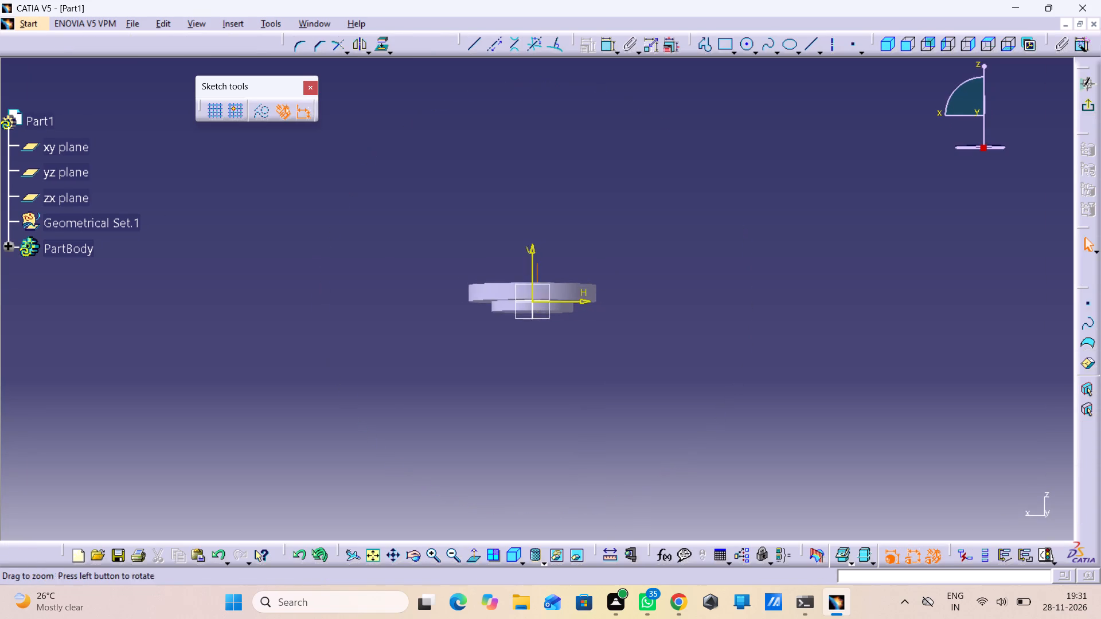
middle_click_drag(515, 355, 516, 222)
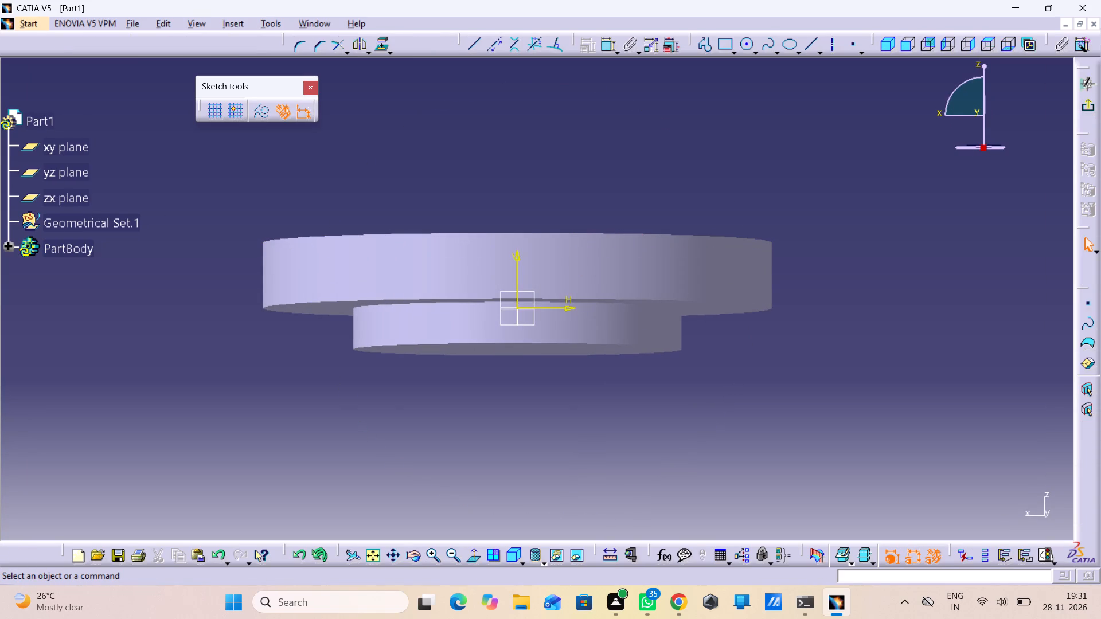
Switch the display mode of the stepped disc to shading with edges.
left_click(537, 556)
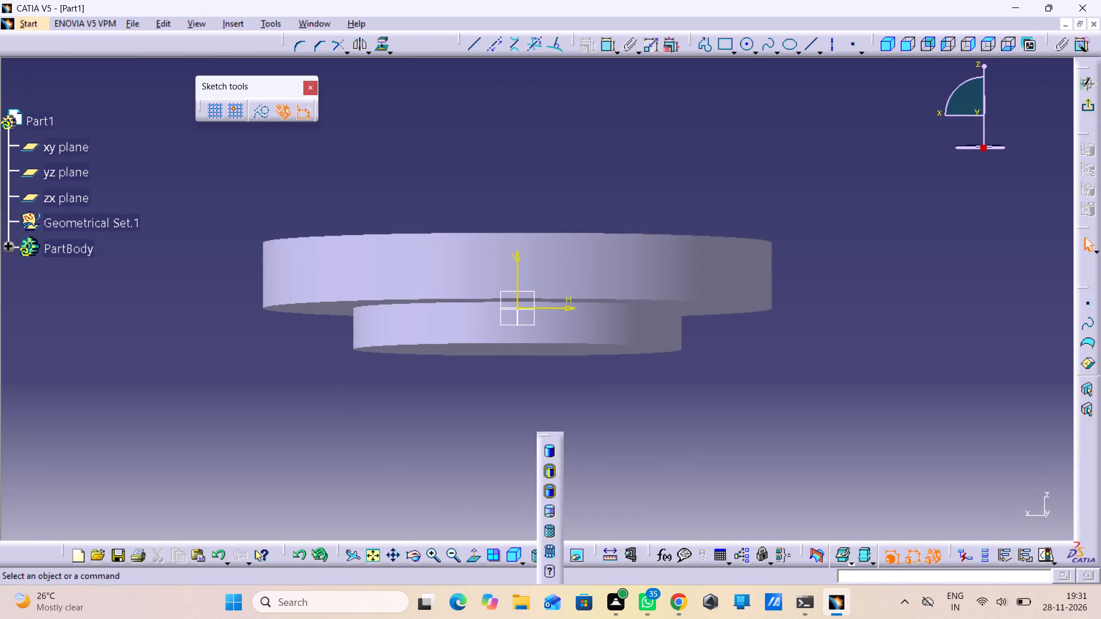
left_click(550, 469)
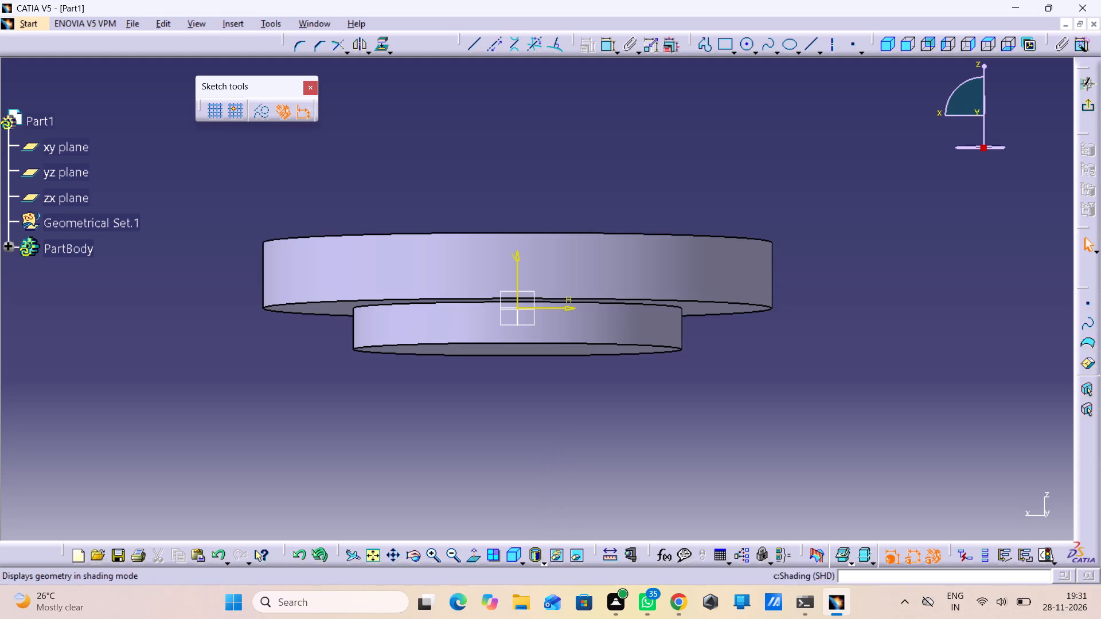
middle_click_drag(545, 428, 530, 367)
right_click(545, 428)
scroll(512, 368, "up", 1)
middle_click_drag(473, 425, 507, 489)
right_click(473, 425)
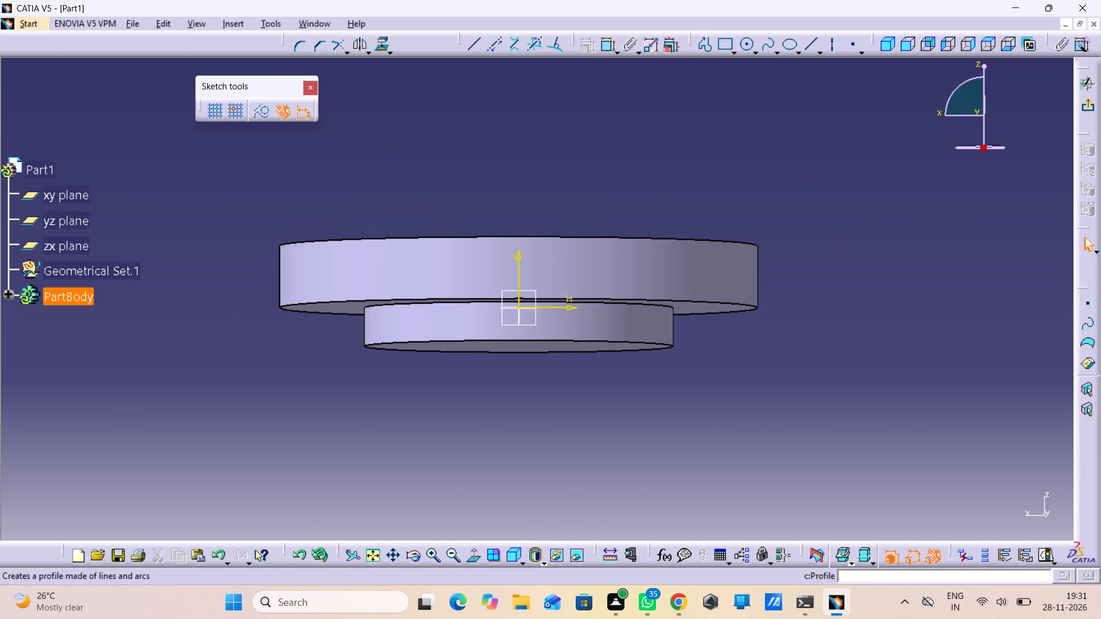
Draw a rectangle about 13 mm wide and 3 mm high across the 40 mm step's side, viewed normal to the sketch.
left_click(720, 43)
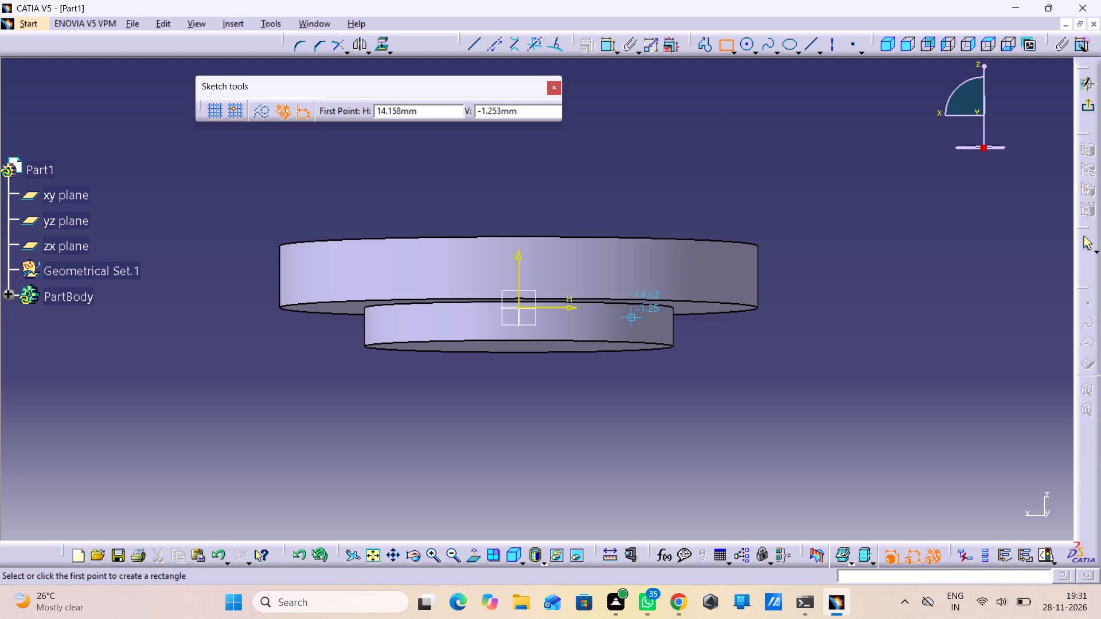
left_click(471, 554)
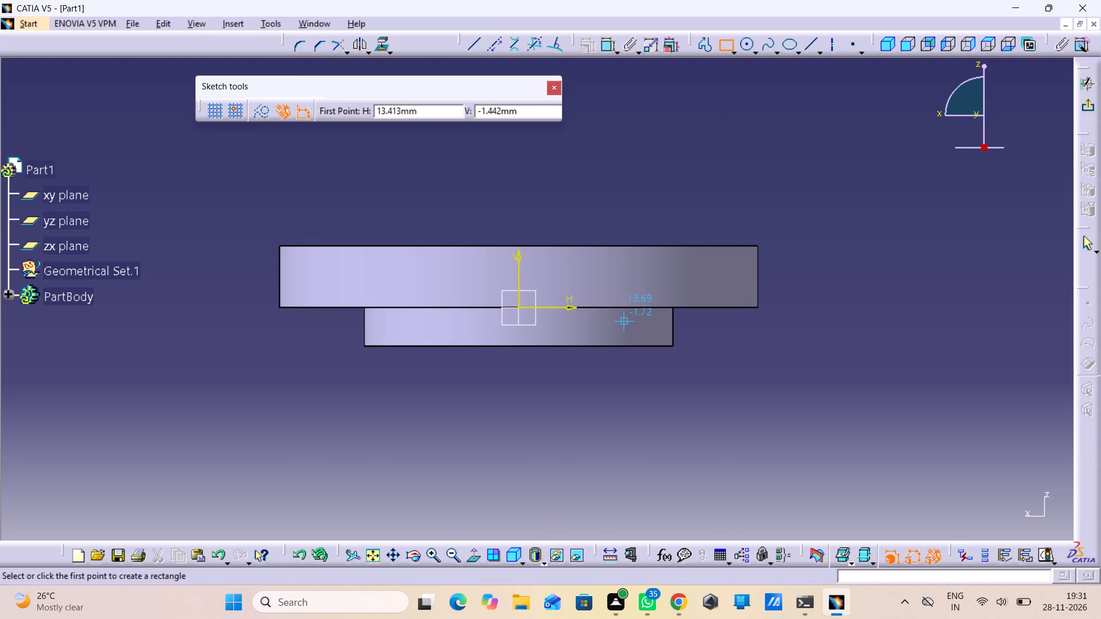
left_click(620, 318)
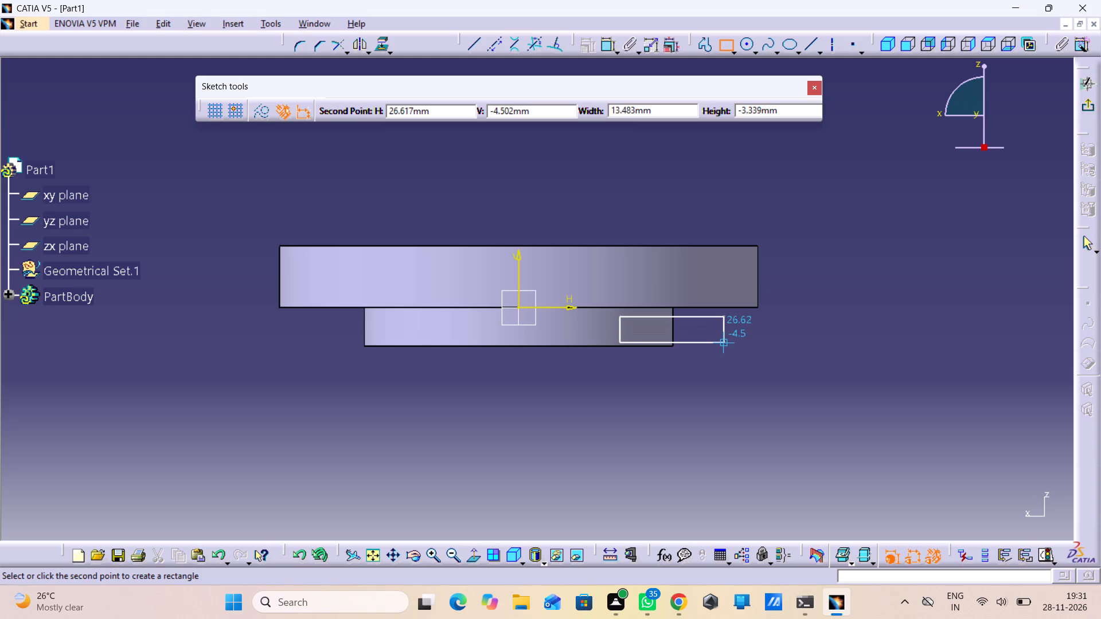
left_click(721, 339)
left_click(757, 325)
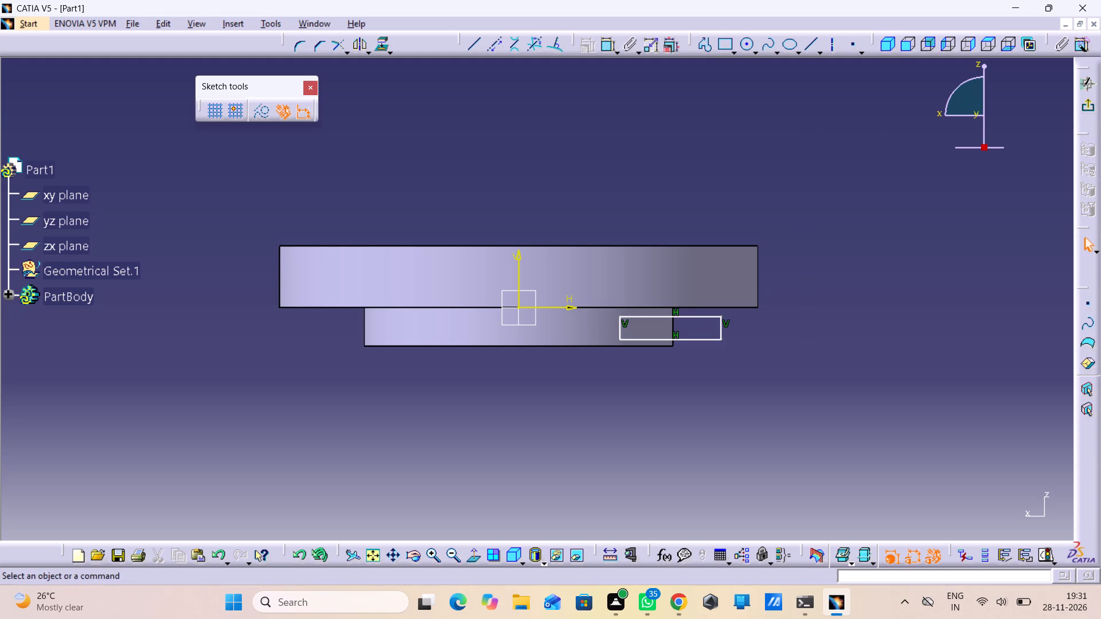
Constrain the rectangle's upper edge coincident with the underside edge of the 62 mm disc.
left_click(609, 45)
left_click(609, 45)
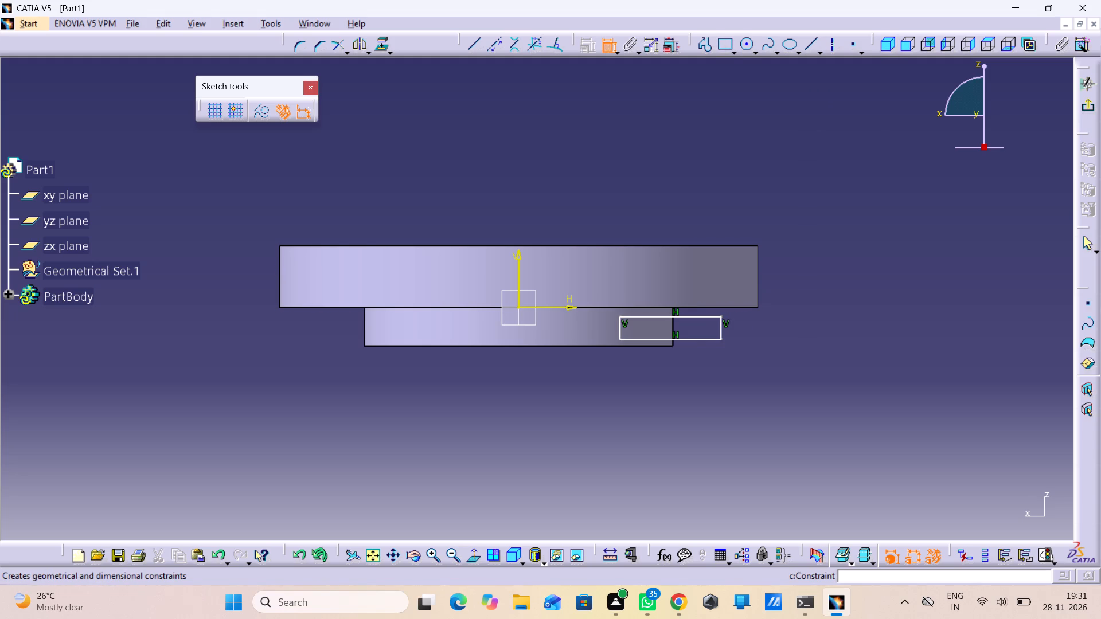
left_click(671, 315)
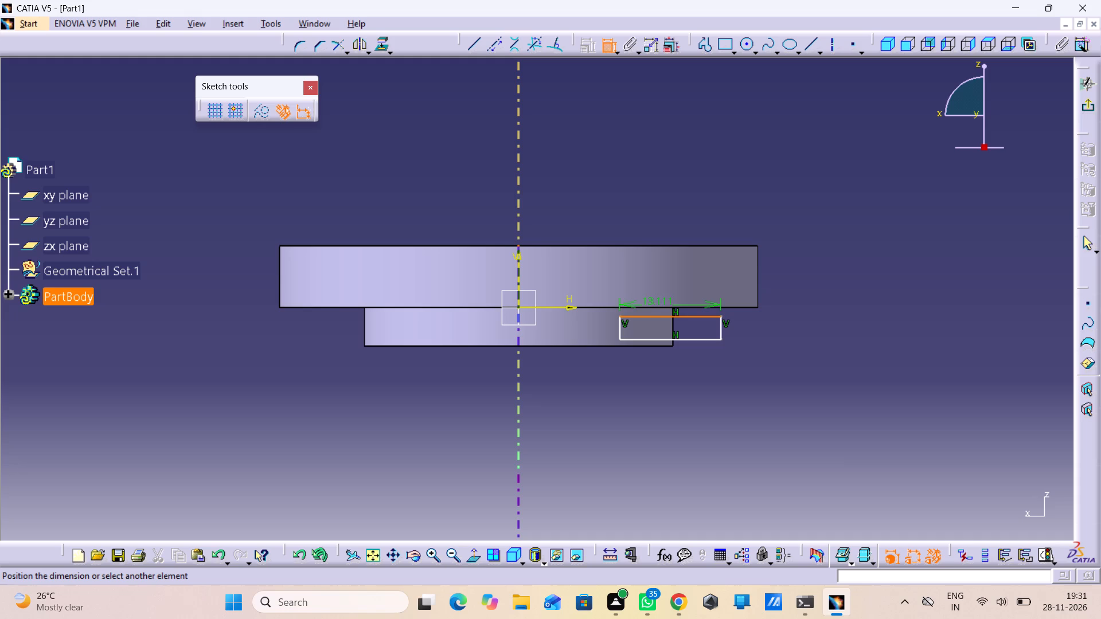
left_click(611, 307)
right_click_drag(833, 304, 838, 319)
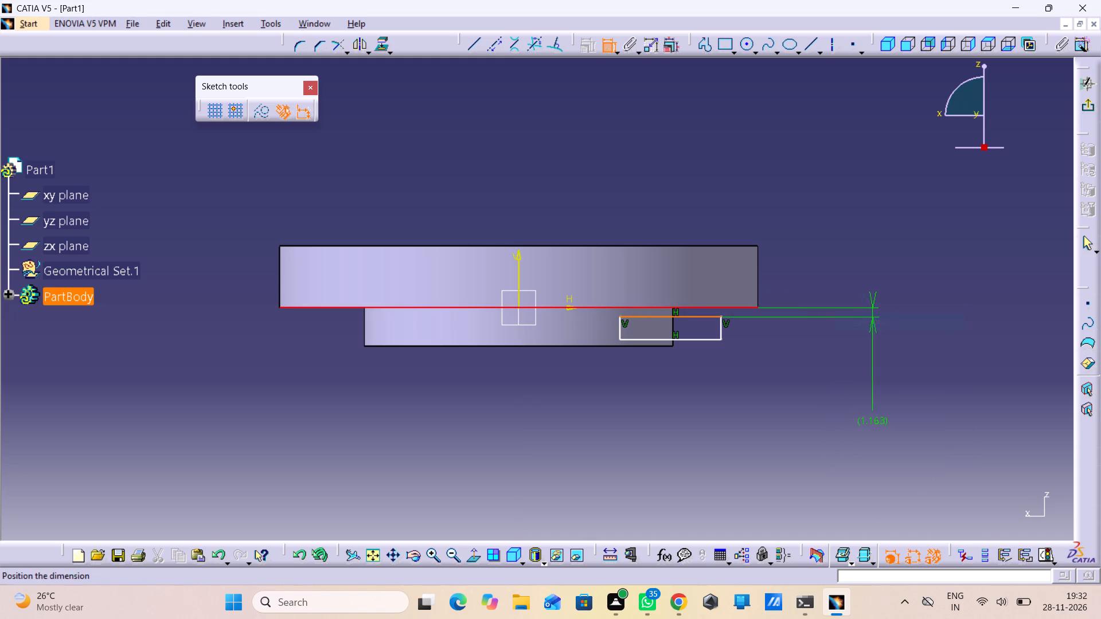
right_click(856, 404)
left_click(880, 516)
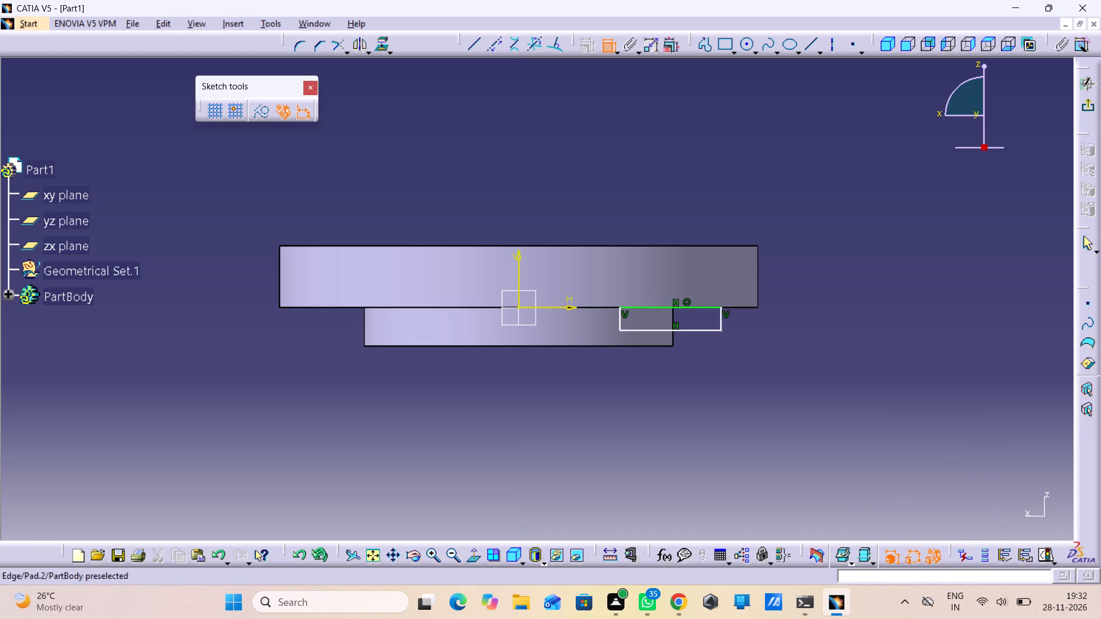
Dimension the rectangle's outer vertical edge from the vertical axis and set the distance to 22 mm.
left_click(724, 314)
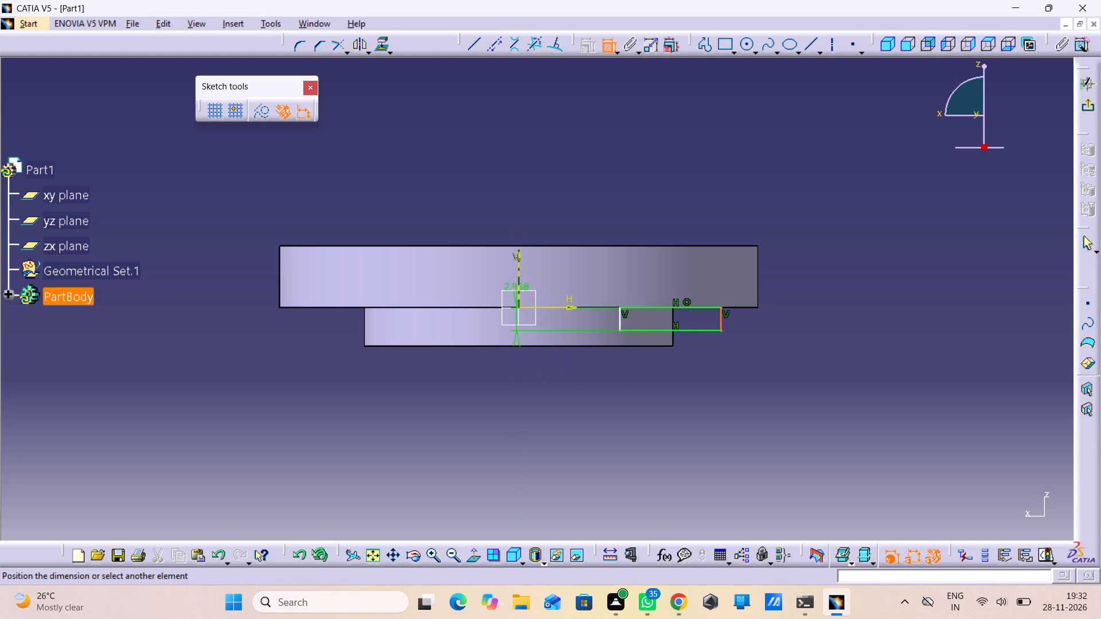
left_click(517, 291)
left_click(612, 446)
double_click(612, 437)
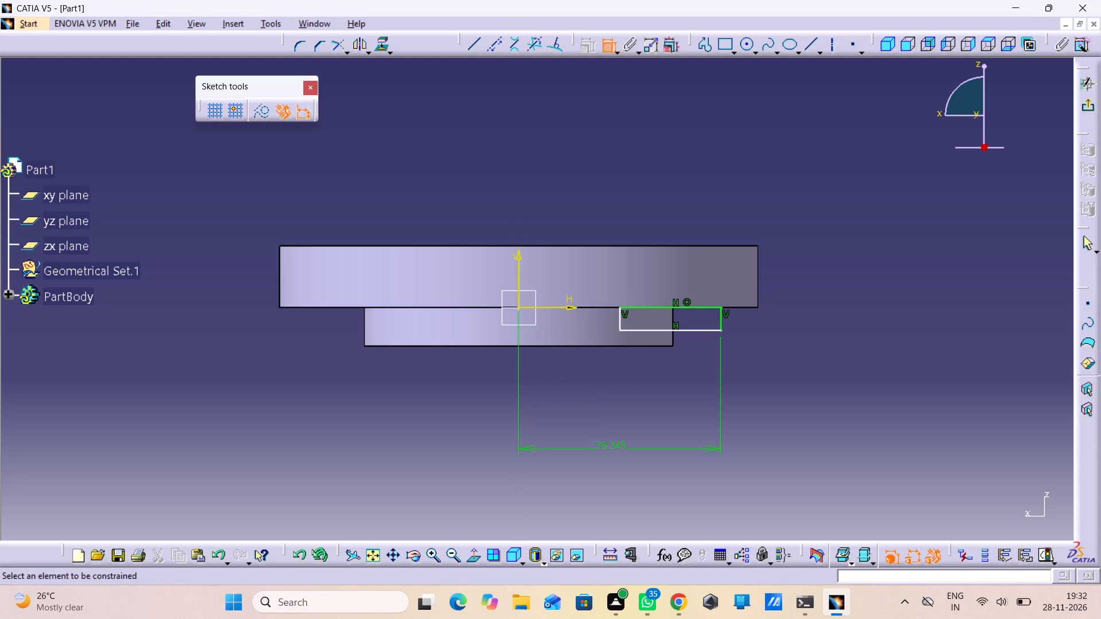
double_click(612, 445)
type("22")
key("Return")
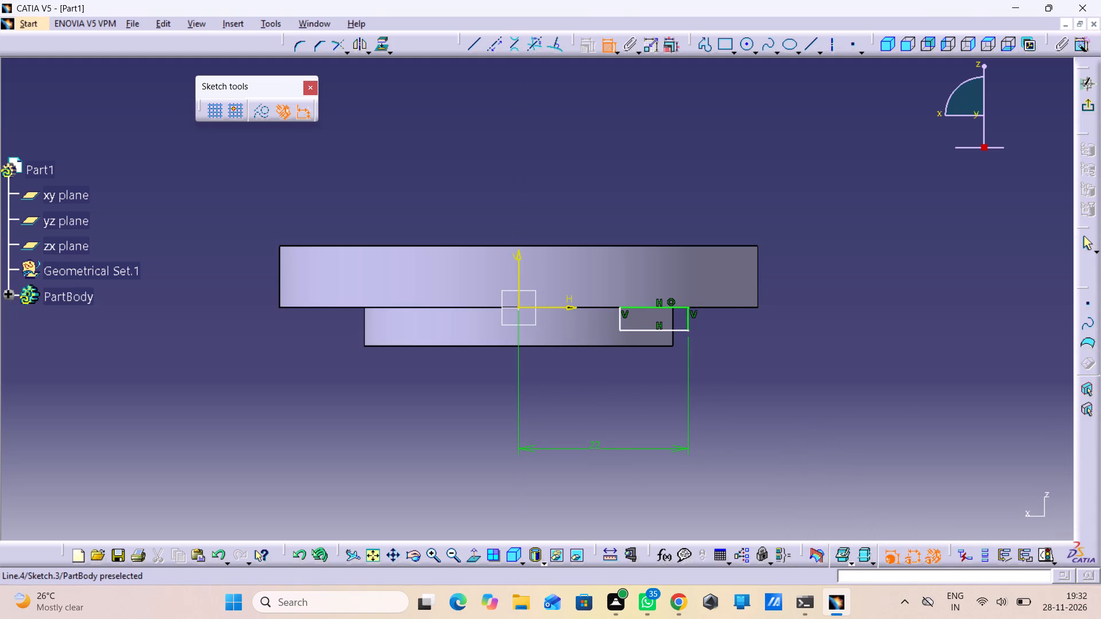
Dimension the rectangle's inner vertical edge from the vertical axis and set the distance to 17 mm.
left_click(619, 320)
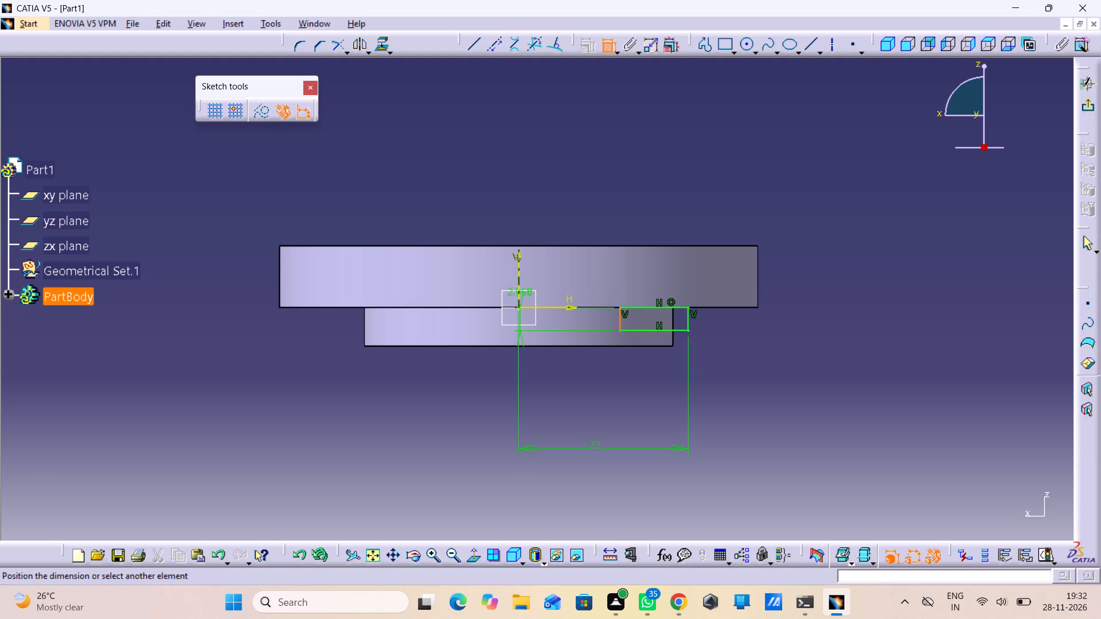
left_click(517, 291)
left_click(563, 370)
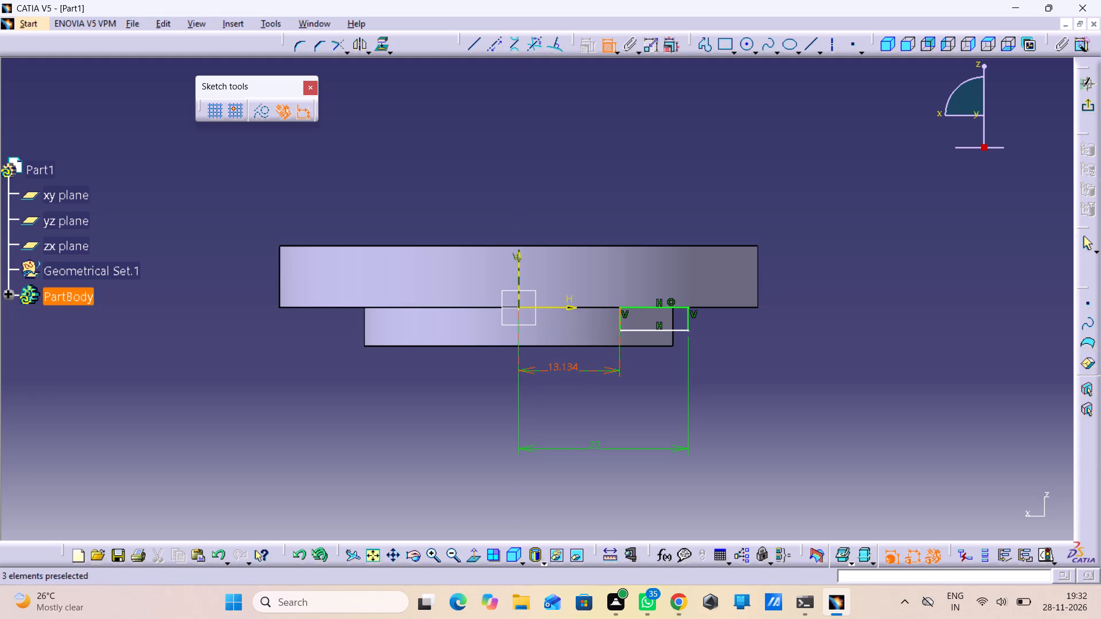
double_click(560, 366)
type("17")
key("Return")
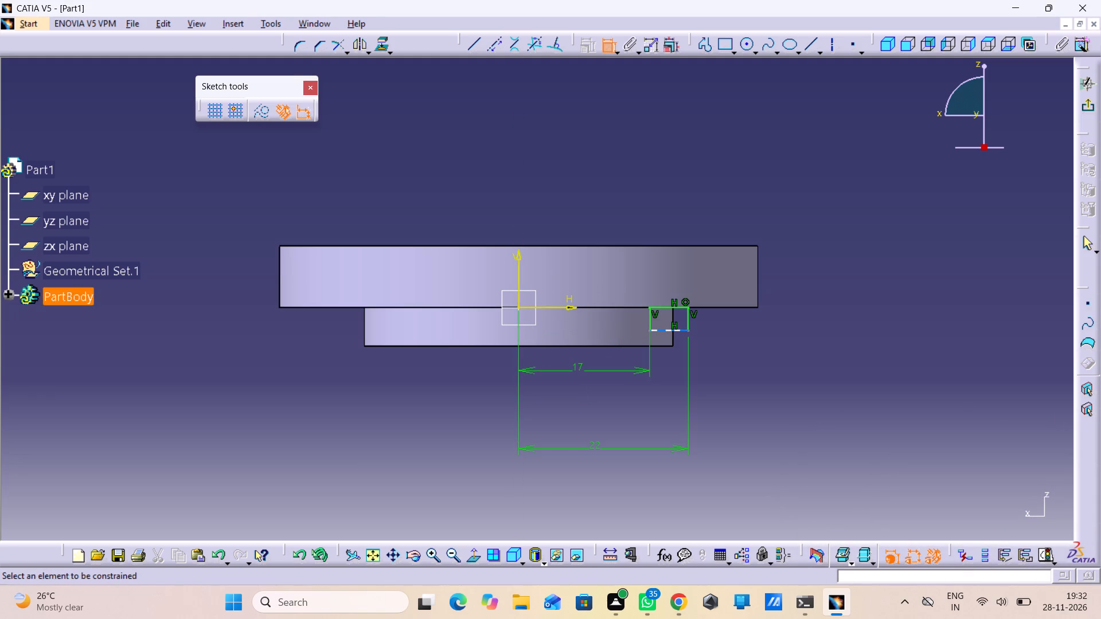
Dimension the rectangle's height along its outer edge and set it to 3 mm.
left_click(694, 315)
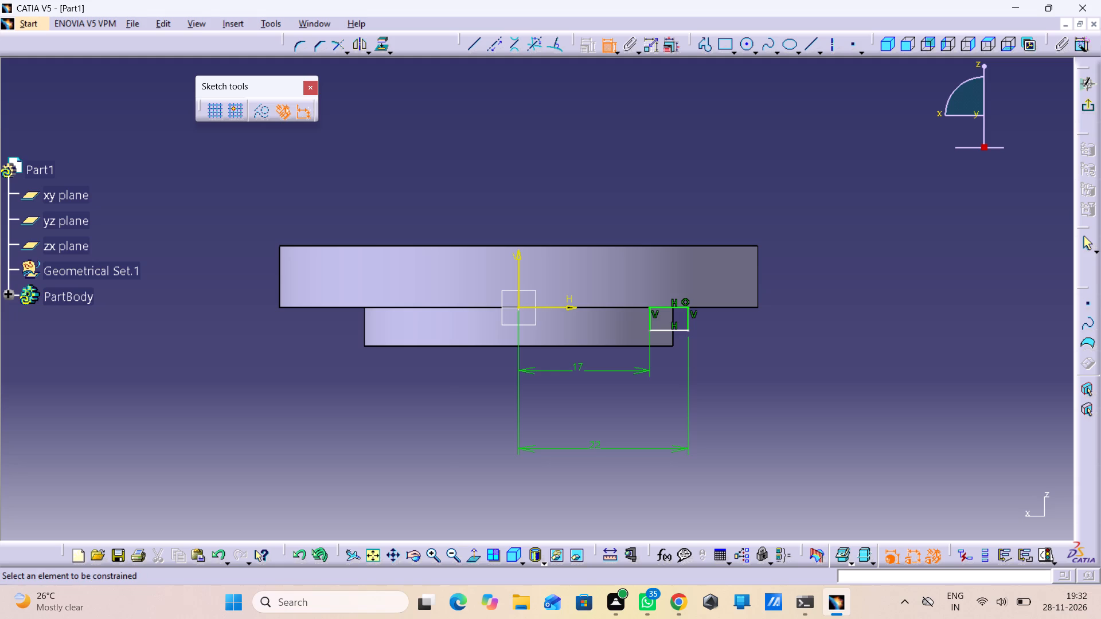
left_click(709, 334)
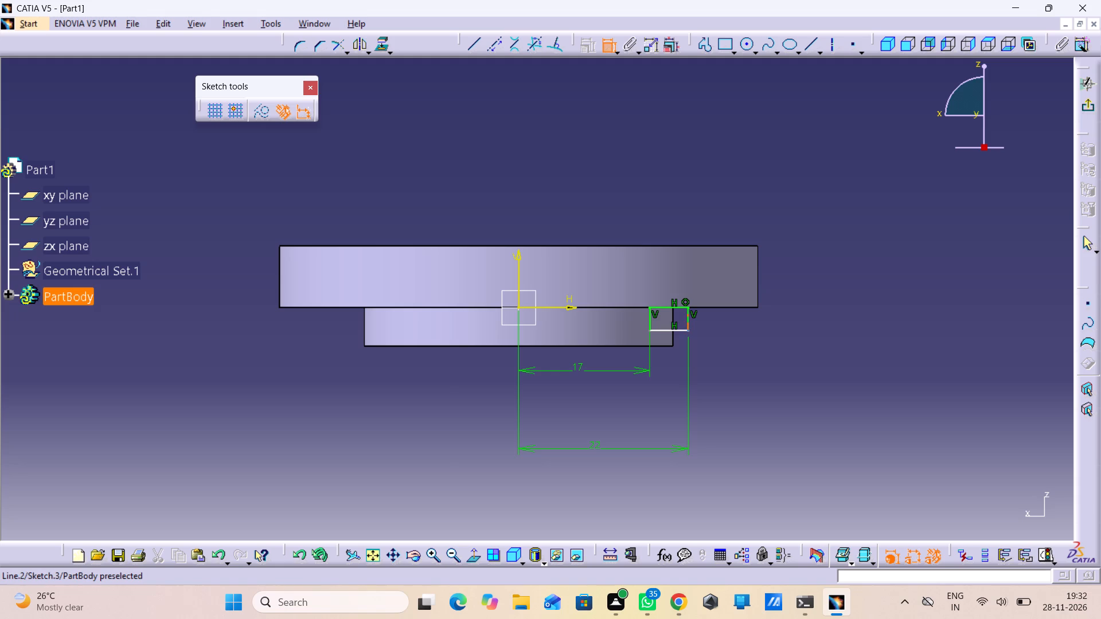
left_click(688, 316)
left_click(715, 328)
double_click(716, 327)
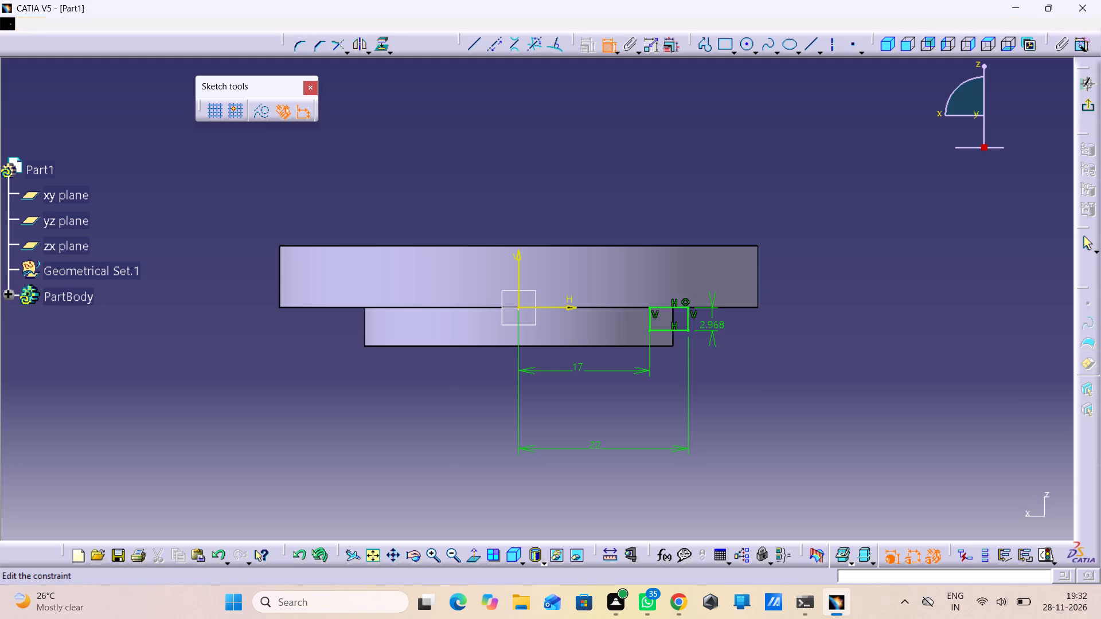
key("3")
key("Return")
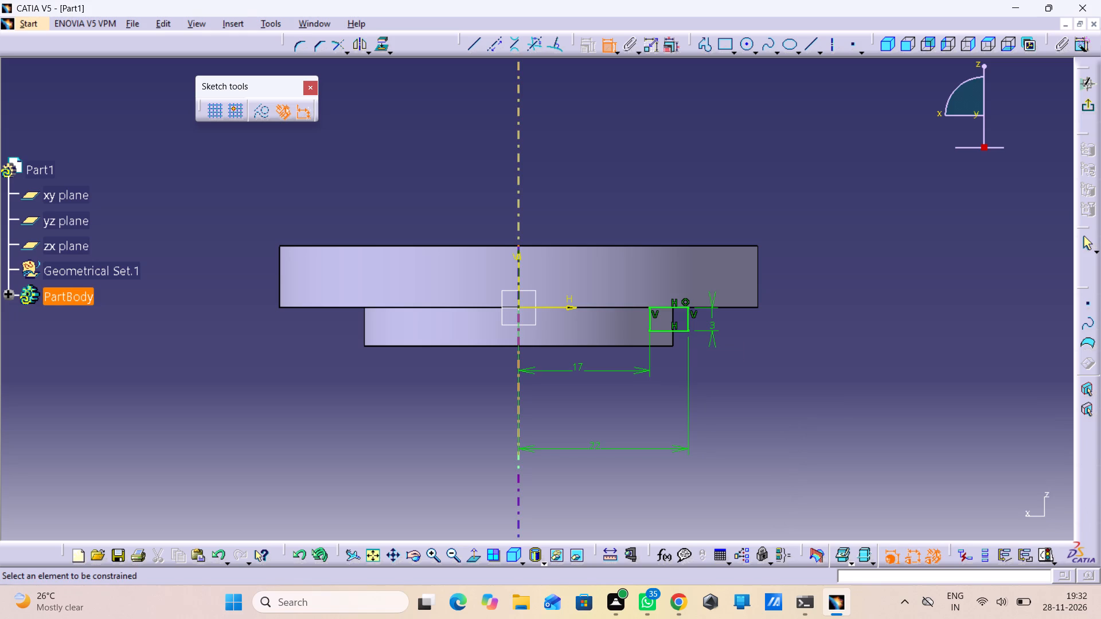
Exit the sketch and cut a 360° Groove with the rectangle around the Z axis.
left_click(1086, 107)
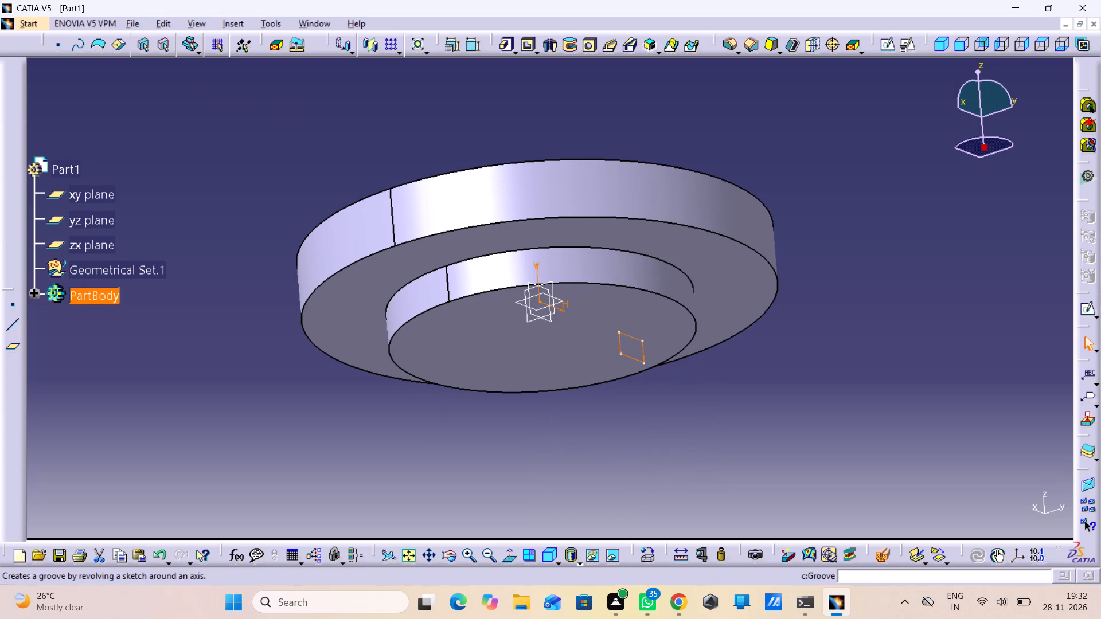
left_click(568, 40)
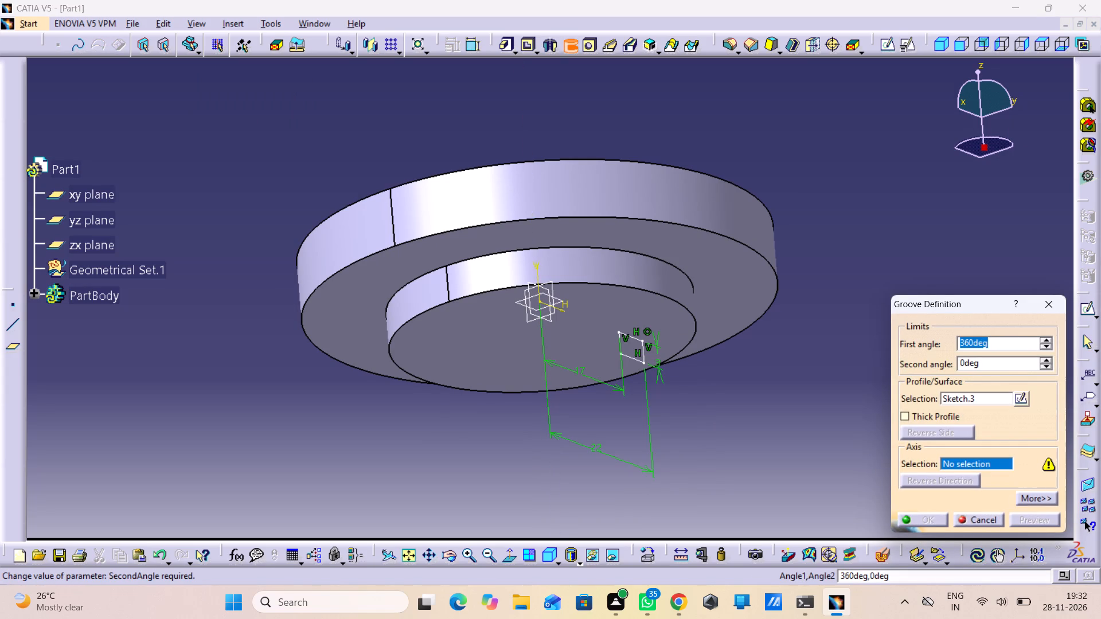
right_click(977, 460)
left_click(1001, 519)
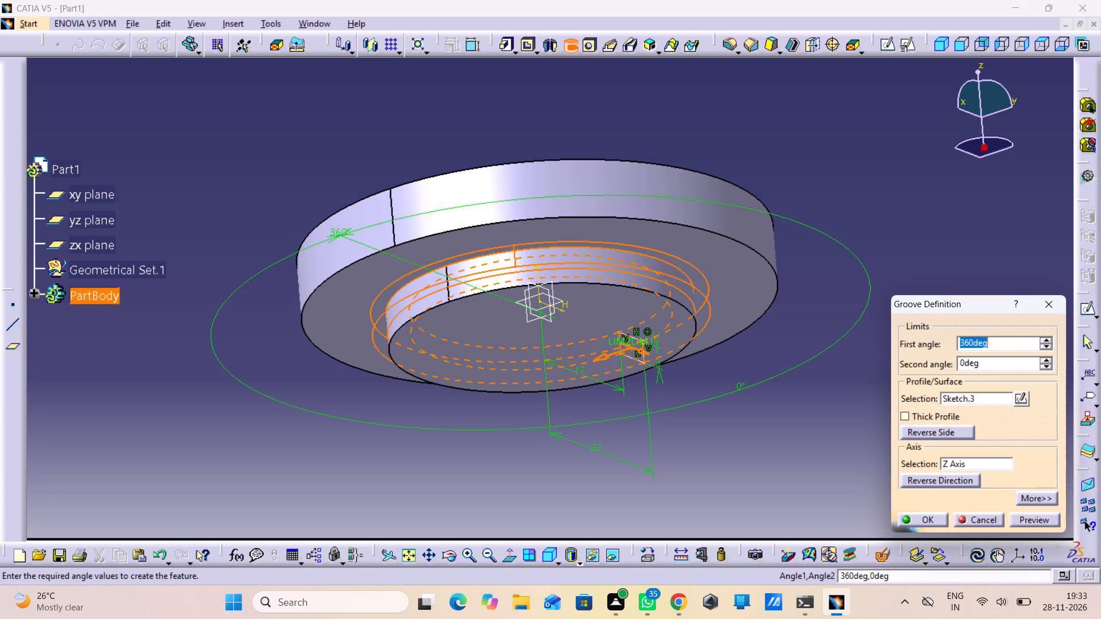
left_click(921, 514)
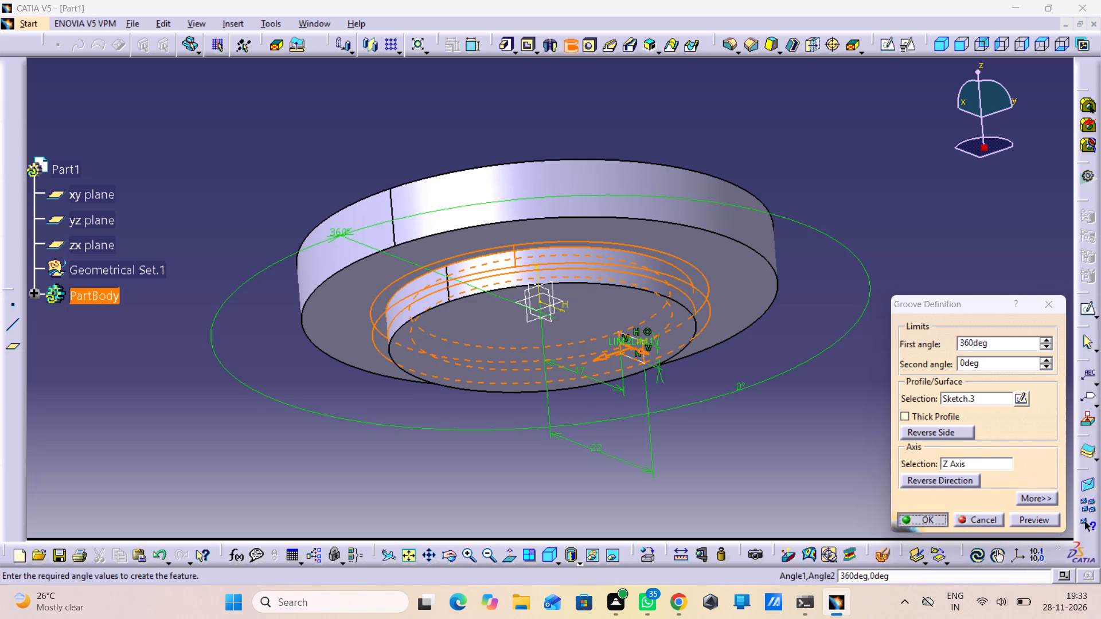
left_click(849, 512)
Open a new sketch on the large disc's flat top face, opposite the stepped side.
middle_click_drag(613, 469, 612, 492)
right_click_drag(613, 469, 612, 492)
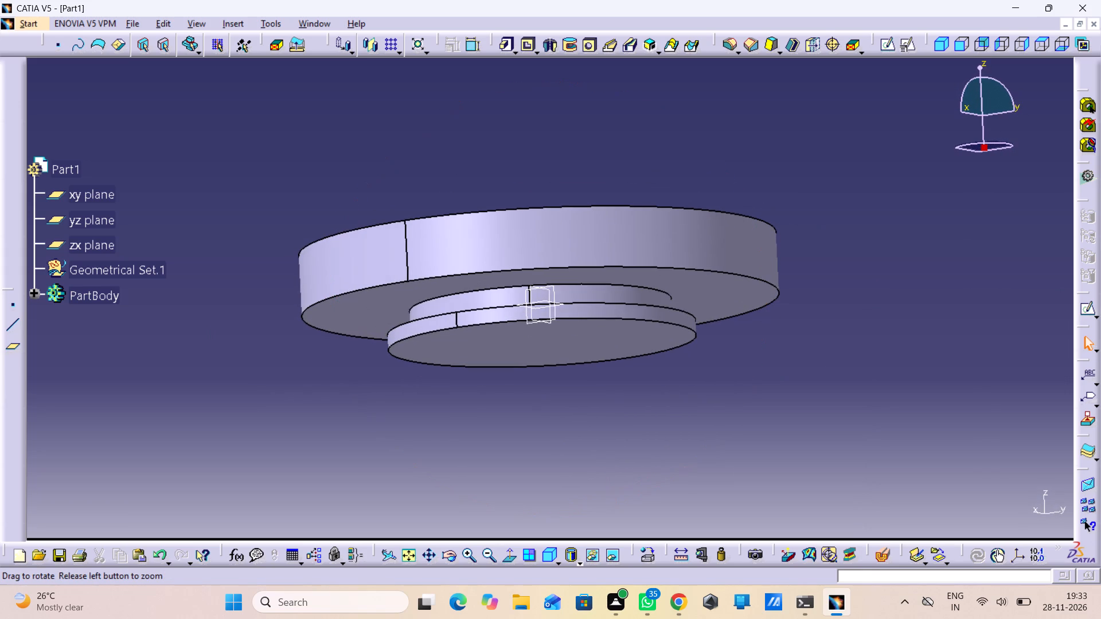
middle_click_drag(643, 224, 716, 409)
right_click_drag(643, 244, 716, 409)
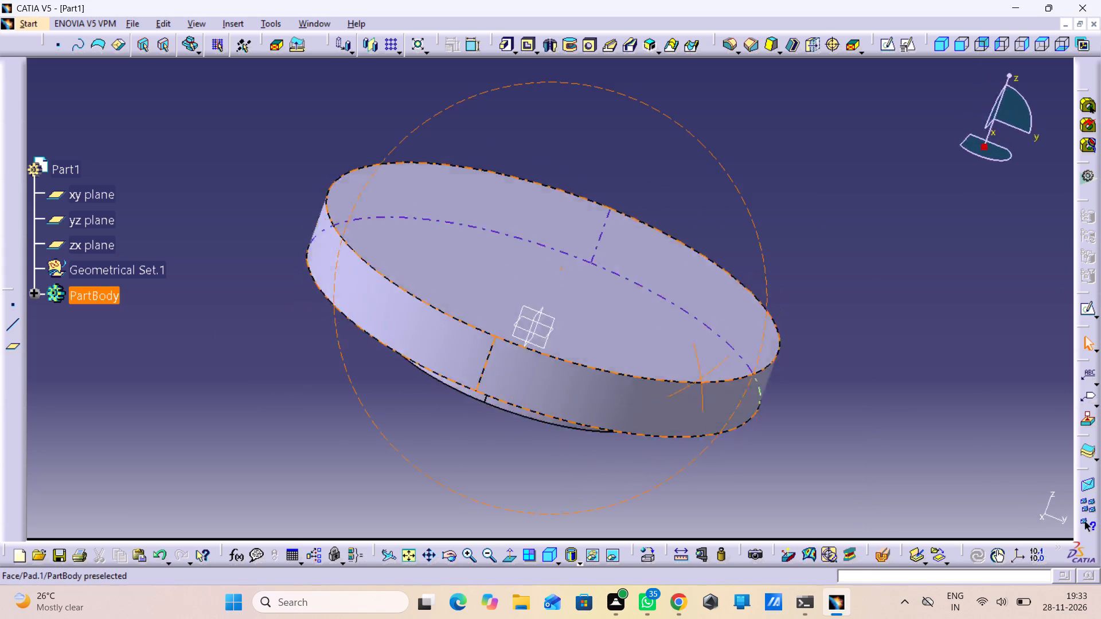
right_click_drag(716, 409, 717, 410)
middle_click_drag(716, 409, 717, 410)
left_click(673, 320)
left_click(893, 42)
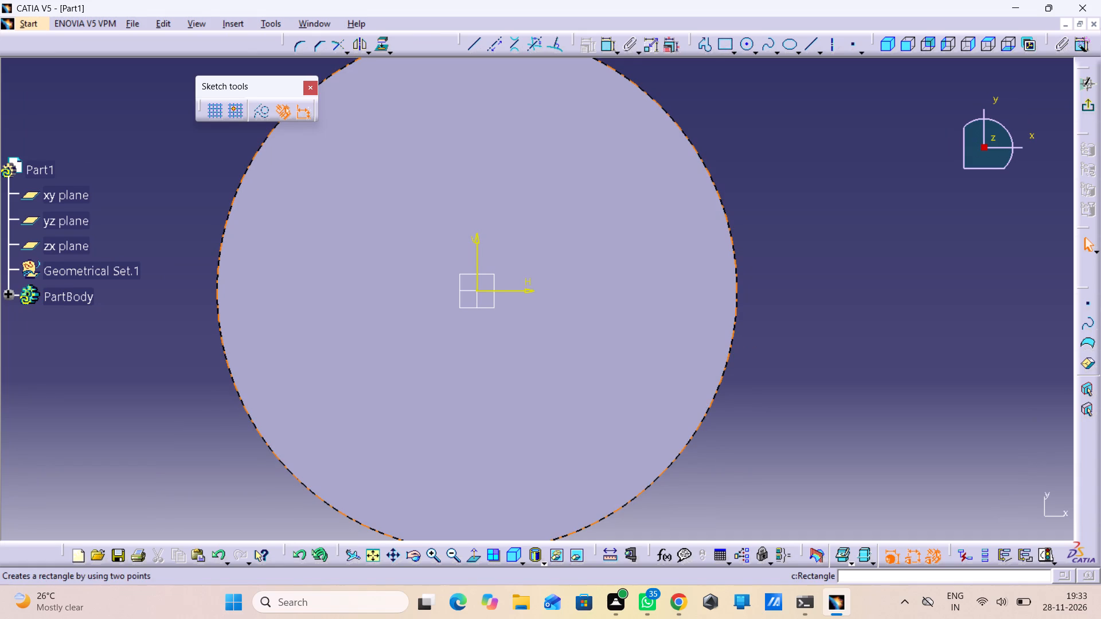
Draw a small circle near the disc's edge, centred at about H -16 mm, V -18 mm.
left_click(748, 41)
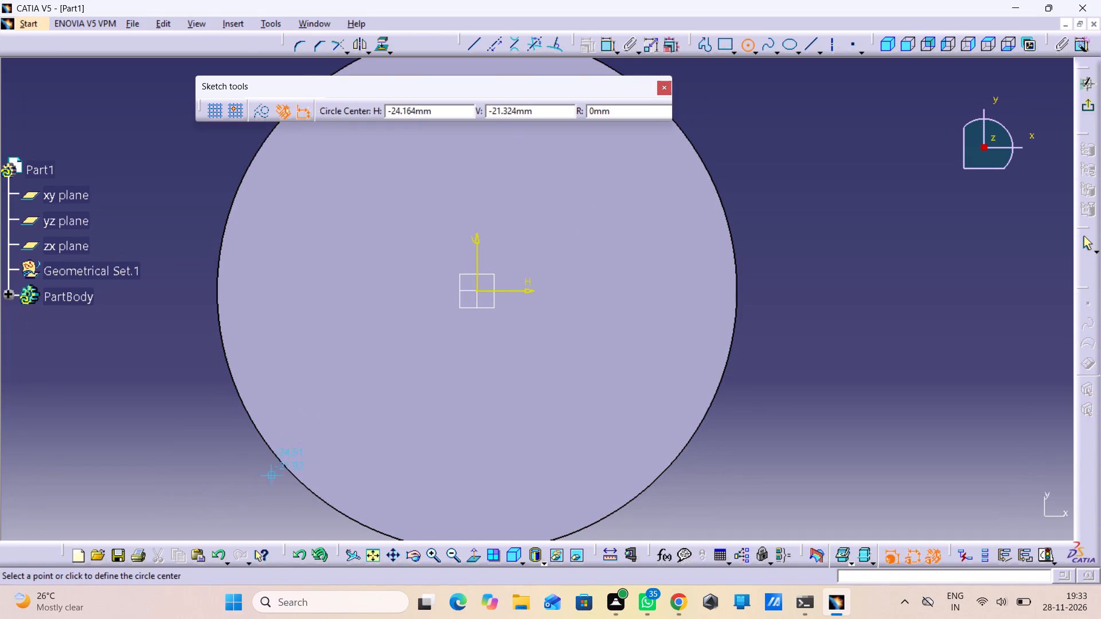
left_click(341, 442)
left_click(353, 465)
left_click(766, 81)
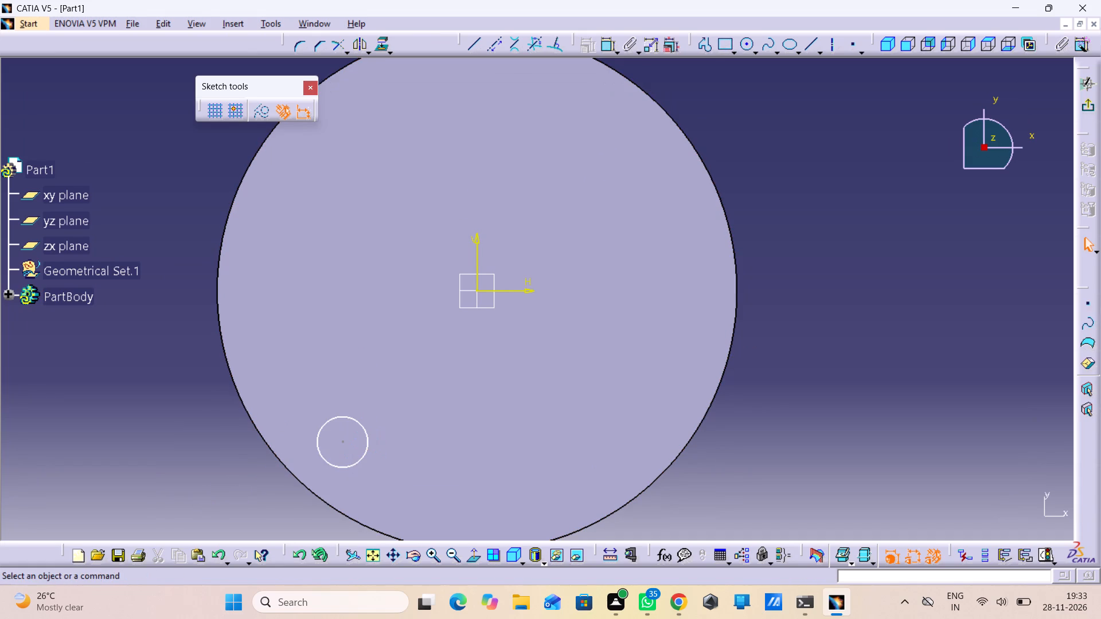
Draw a larger circle centred on the sketch origin, inside the disc outline and clear of the small circle.
left_click(745, 49)
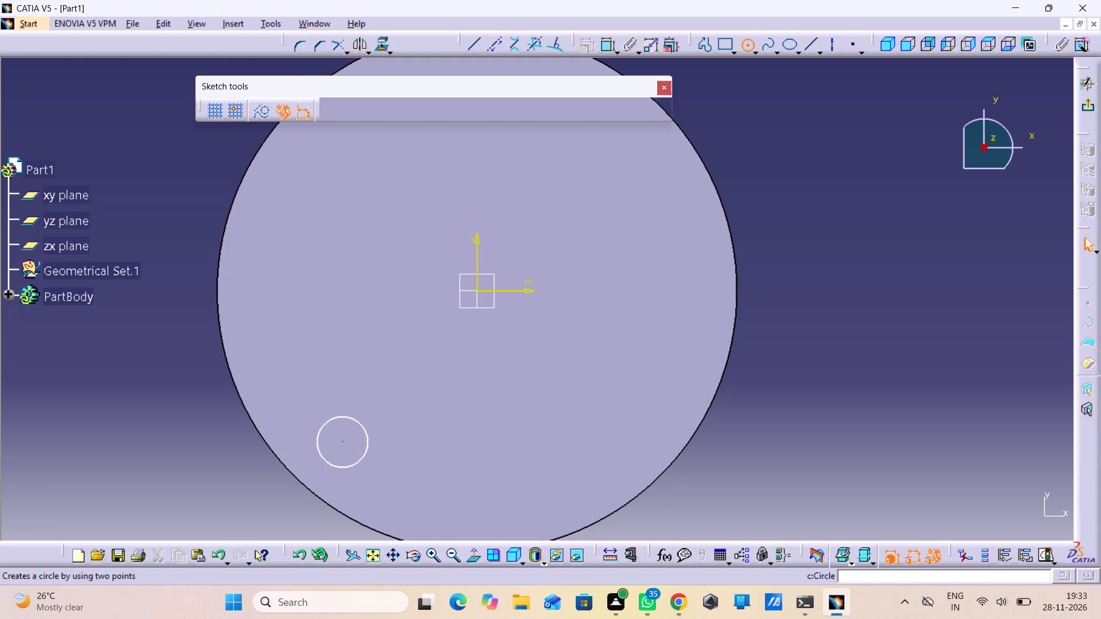
left_click(476, 289)
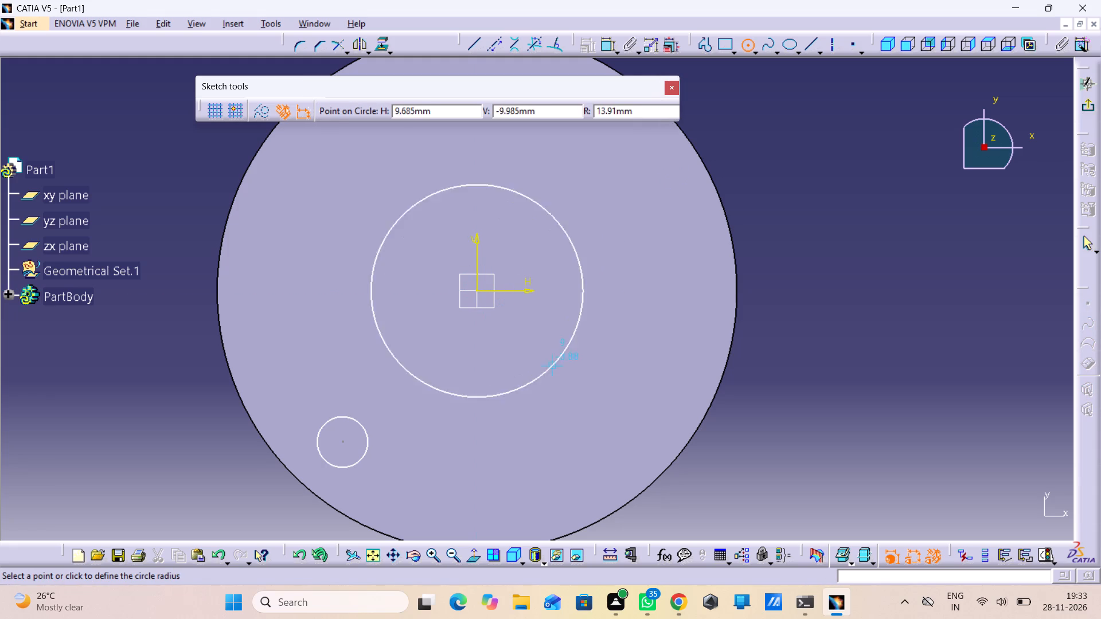
left_click(576, 409)
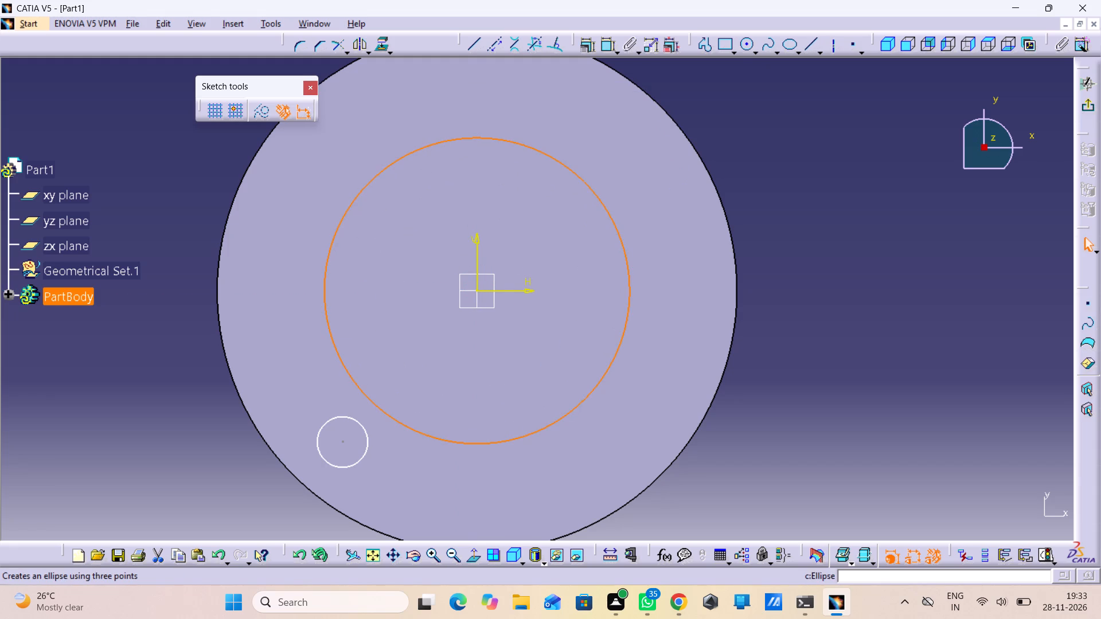
Draw a diagonal axis line at about 41° across the disc, passing near the small circle and the origin.
left_click(830, 46)
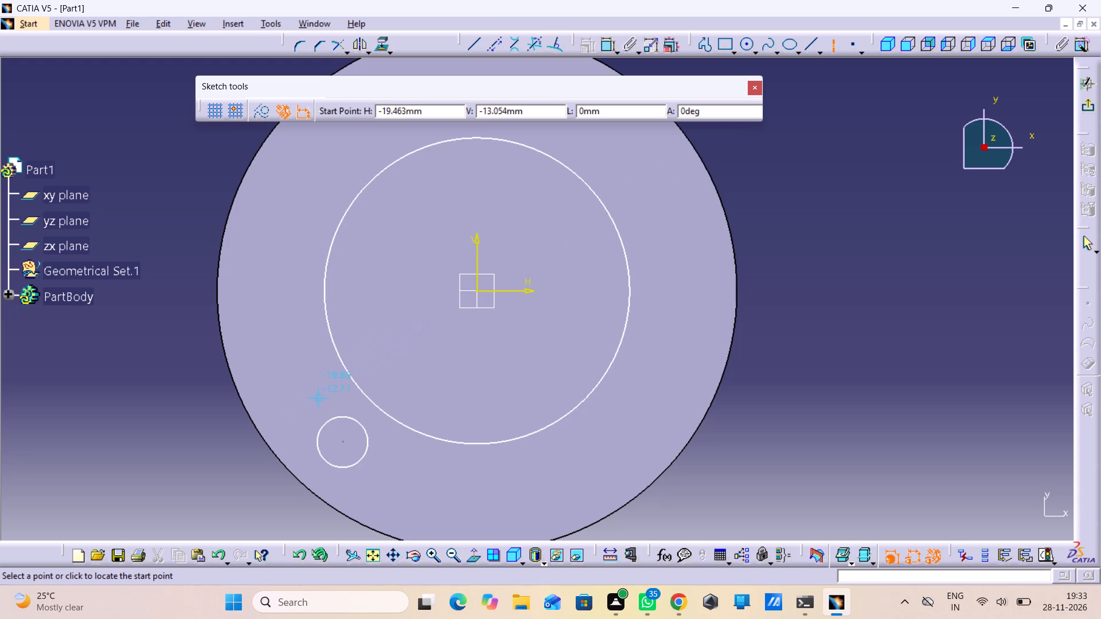
left_click(241, 500)
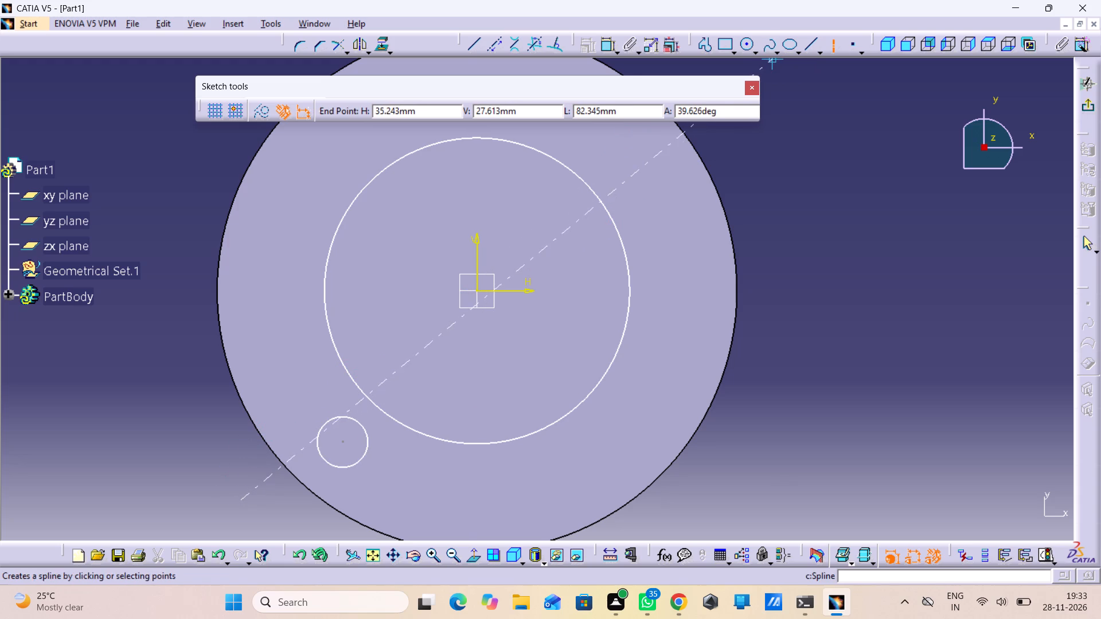
left_click(646, 142)
left_click(753, 169)
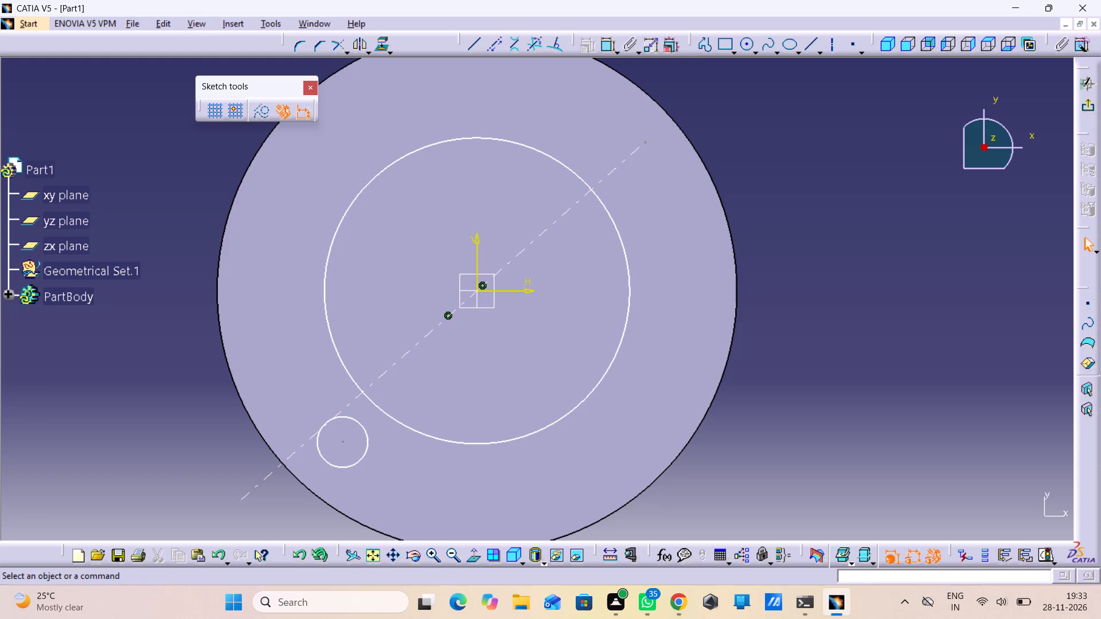
Constrain the diagonal axis line at 15° to the sketch's vertical axis.
left_click(610, 48)
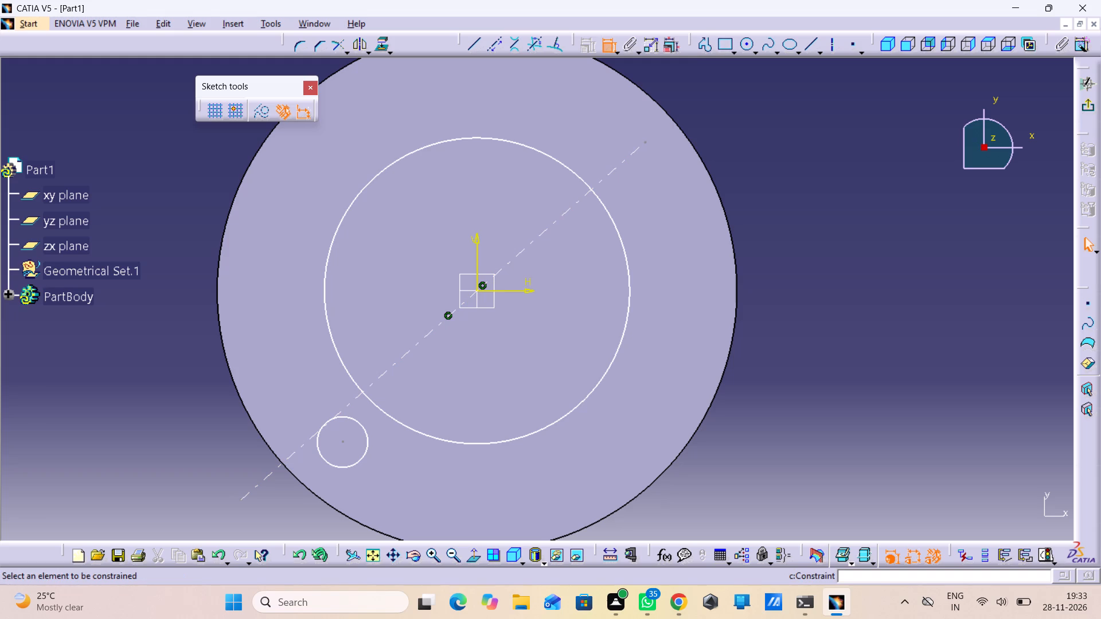
left_click(610, 48)
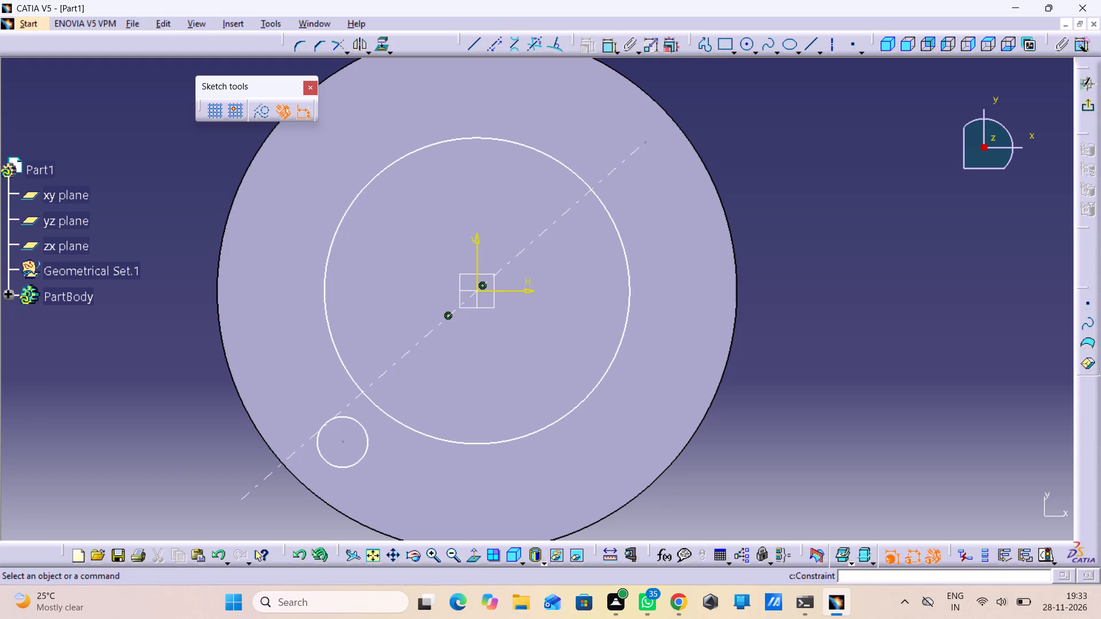
double_click(610, 50)
left_click(501, 266)
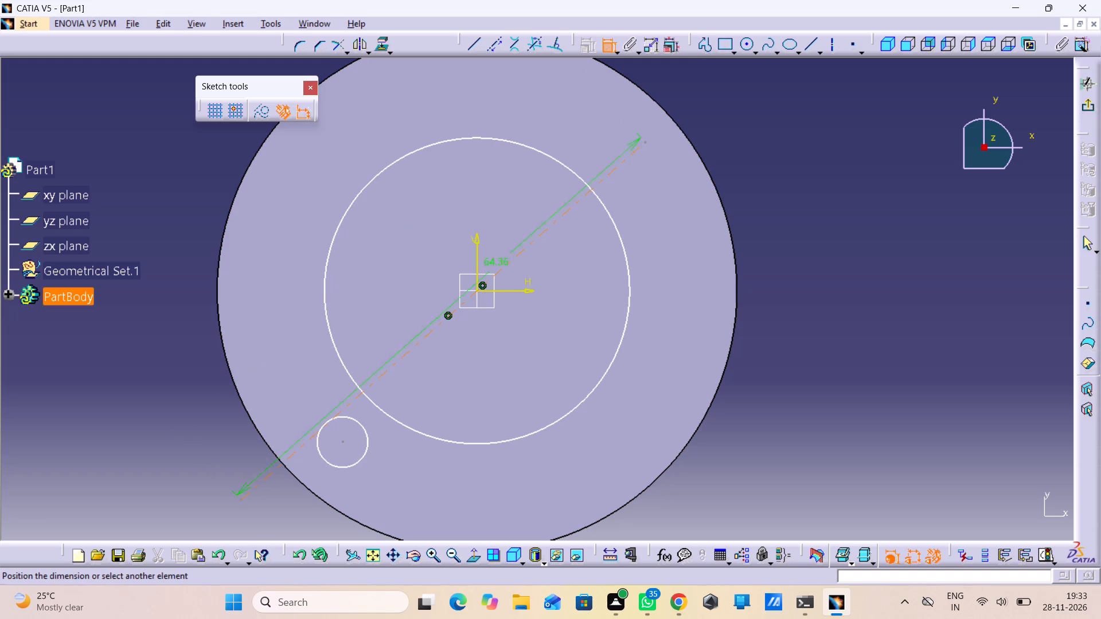
left_click(478, 243)
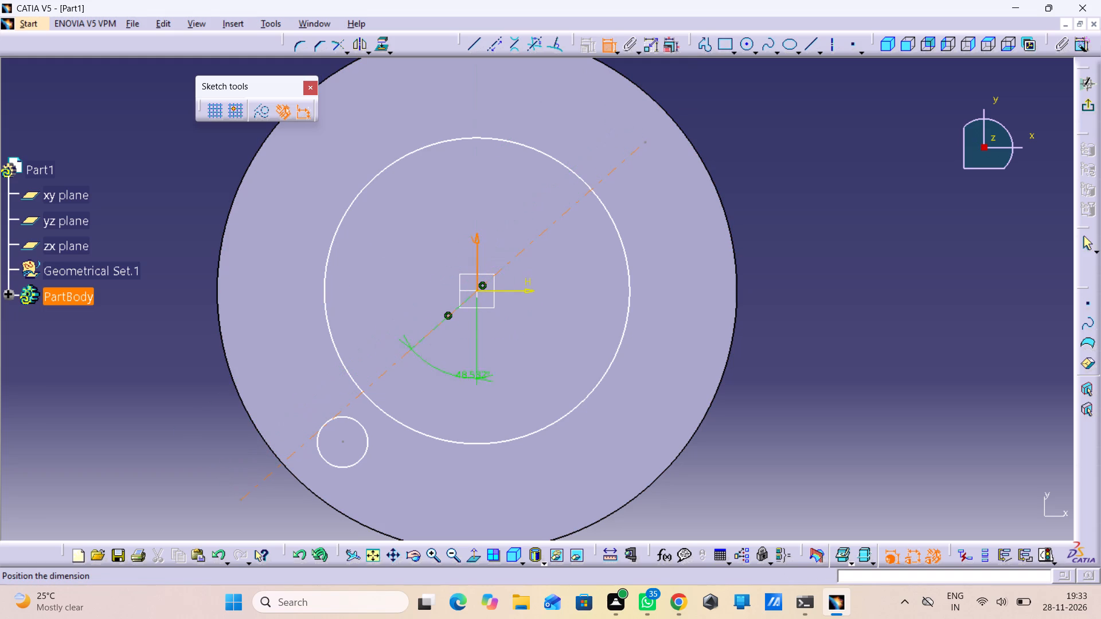
middle_click_drag(305, 525, 361, 426)
middle_click_drag(365, 422, 376, 436)
right_click(365, 422)
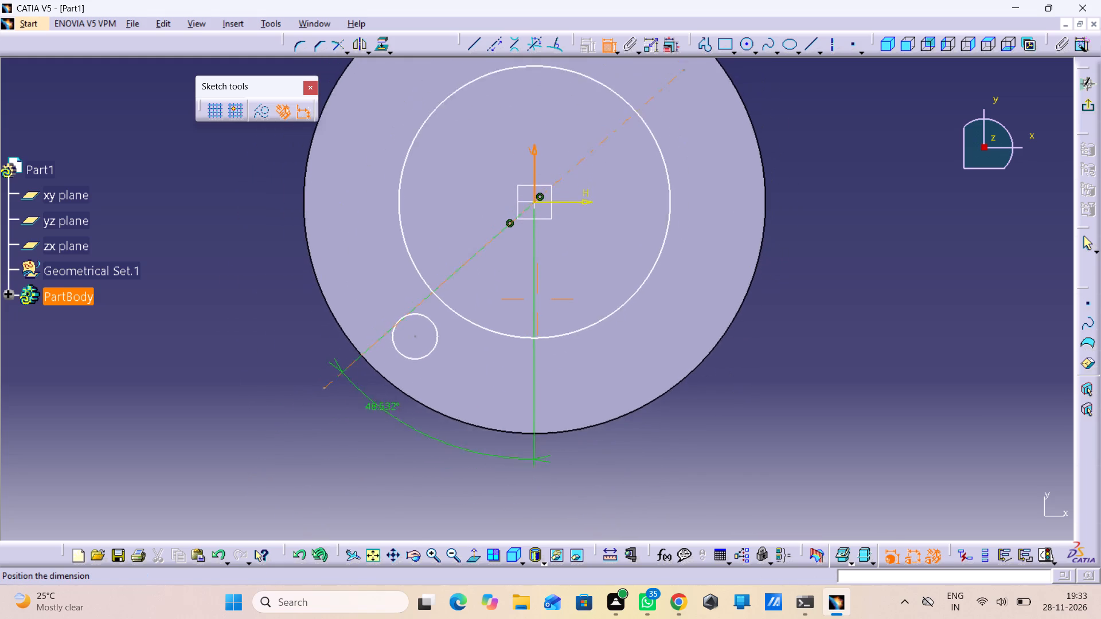
middle_click_drag(376, 436, 380, 451)
middle_click_drag(380, 451, 380, 469)
middle_click_drag(384, 461, 390, 473)
right_click(384, 461)
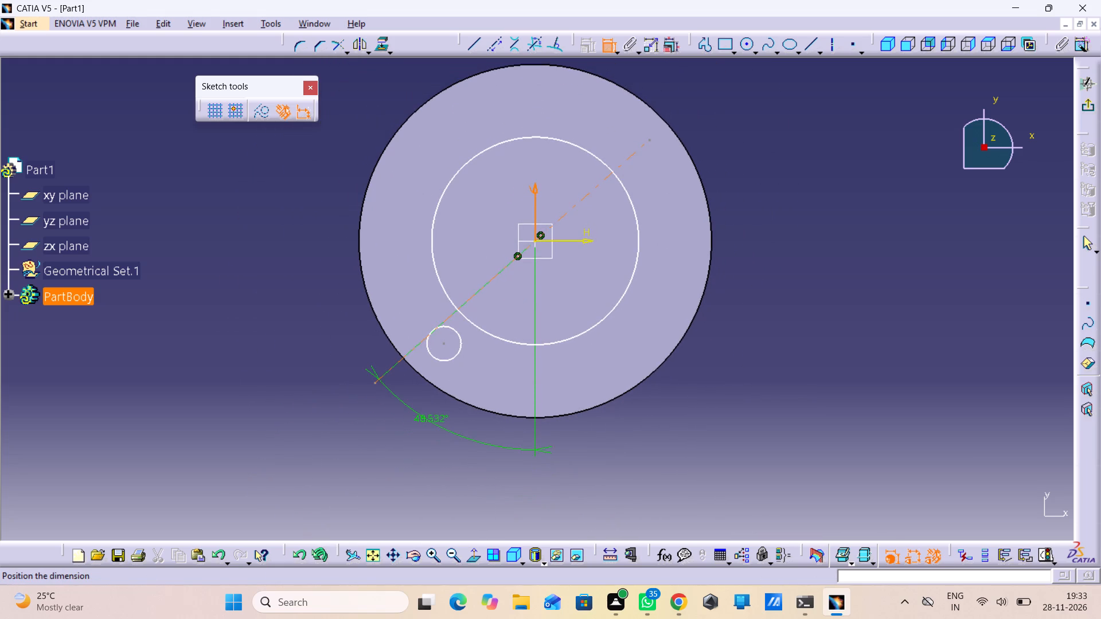
left_click(435, 418)
double_click(435, 418)
key("1")
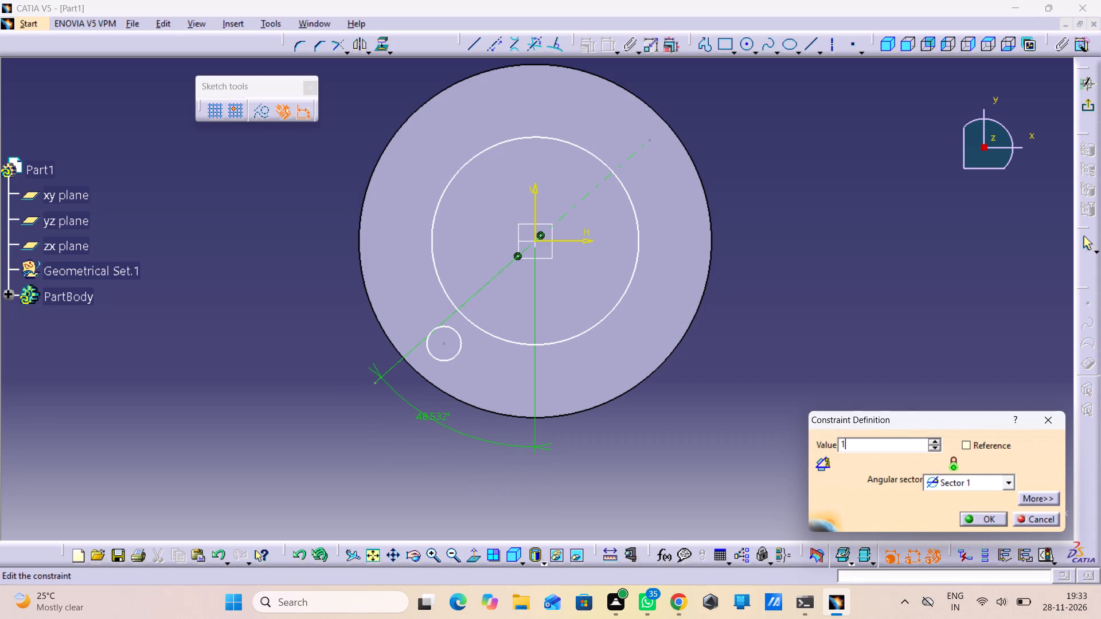
key("5")
key("Return")
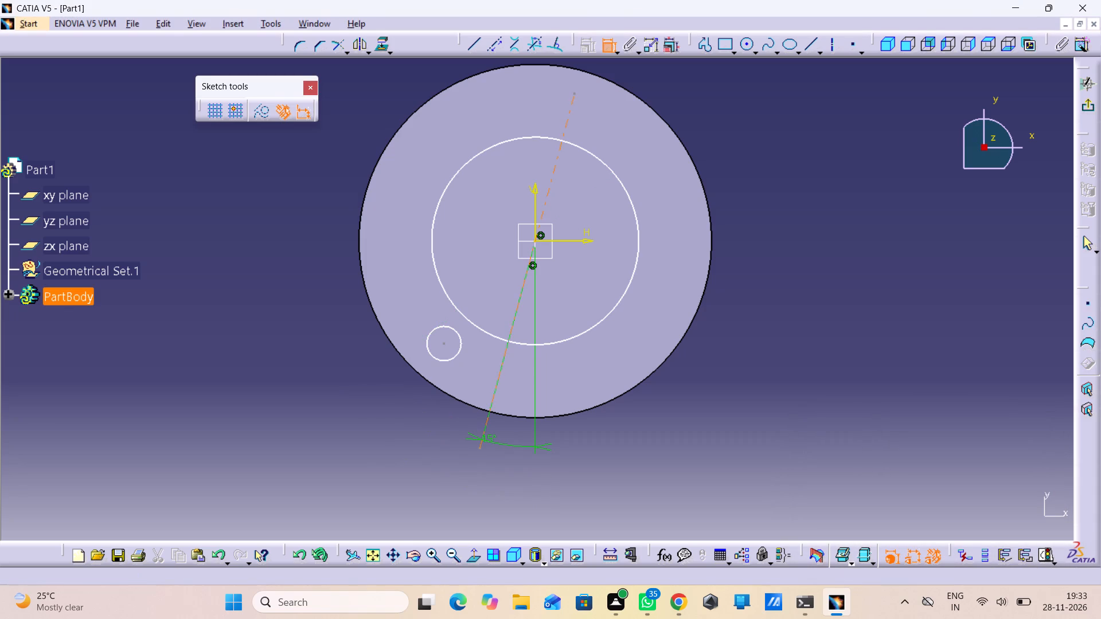
Dimension the large origin-centred circle and set its diameter to 50 mm.
left_click(600, 319)
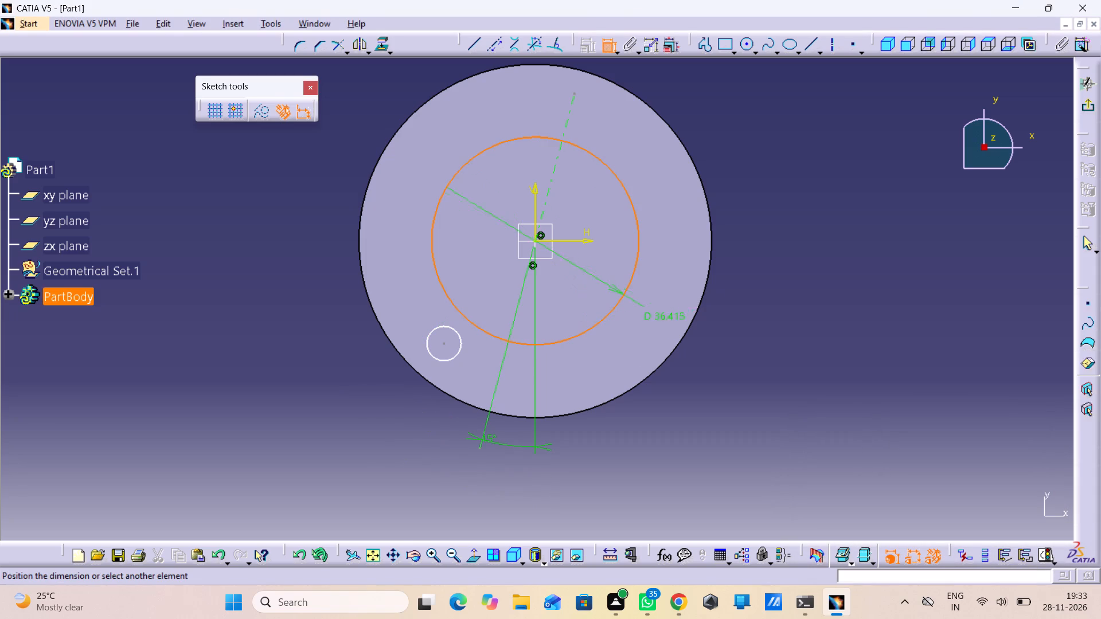
left_click(770, 240)
double_click(760, 240)
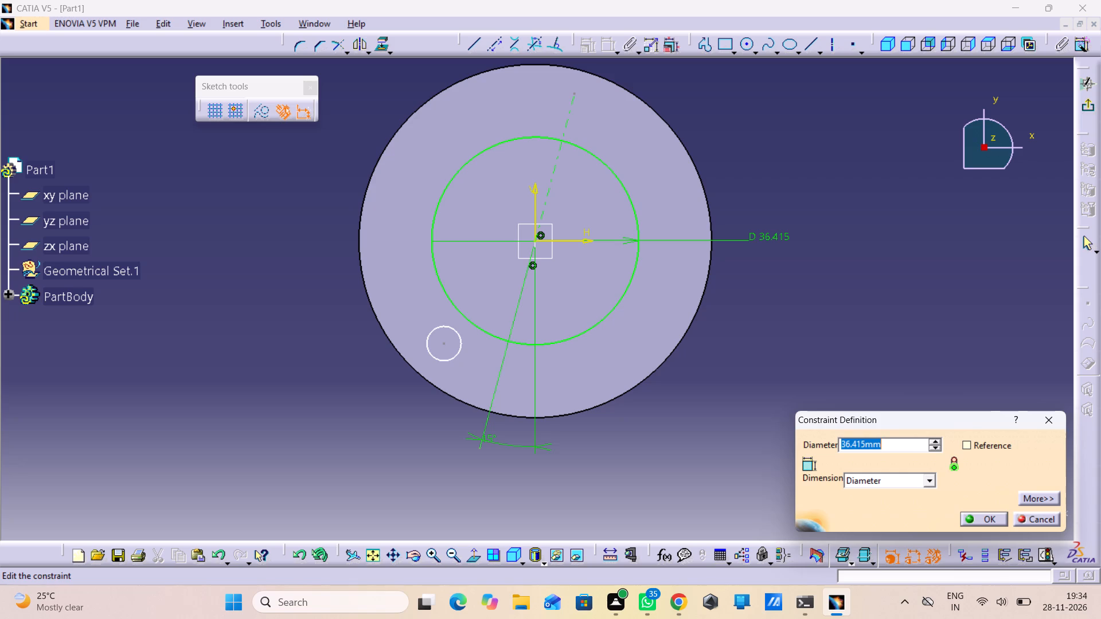
key("5")
key("0")
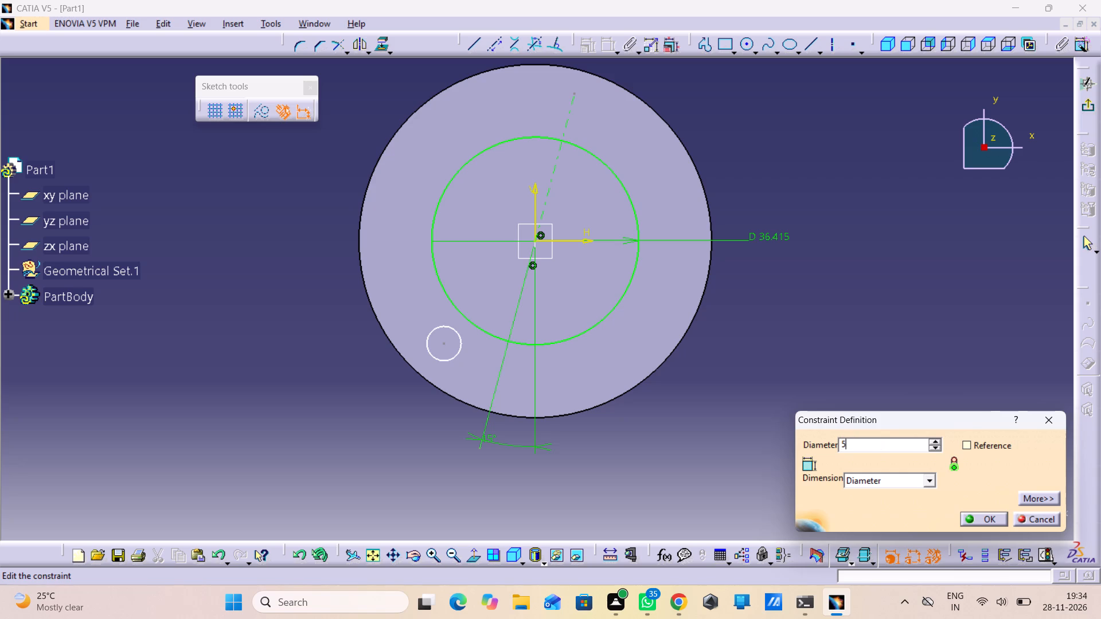
key("Return")
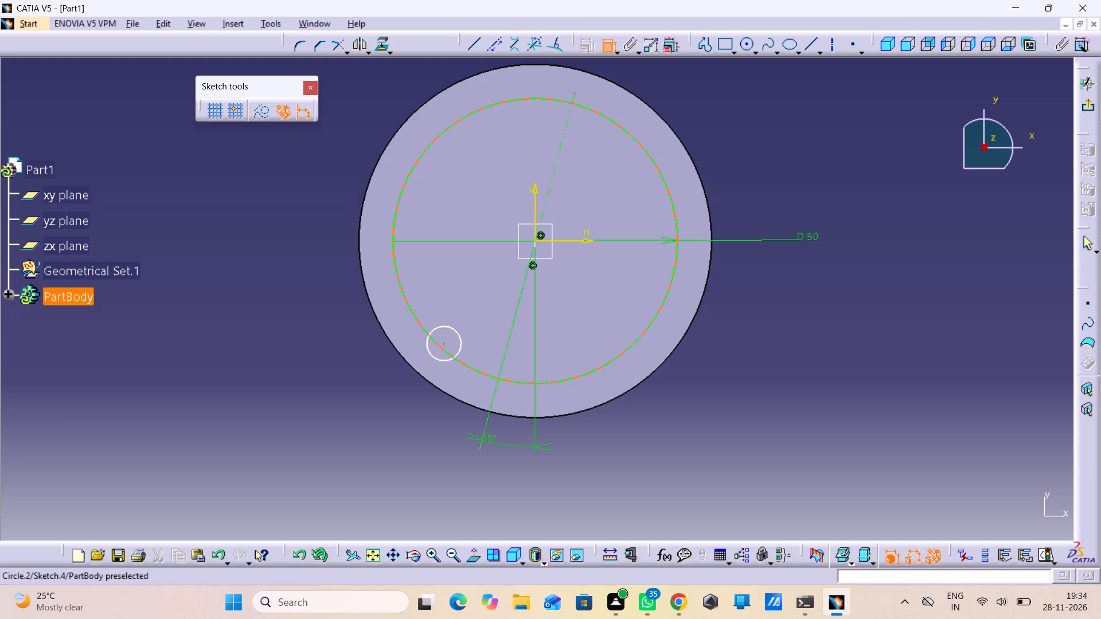
Make the small circle's centre coincident with both the axis line and the 50 mm circle.
left_click(442, 344)
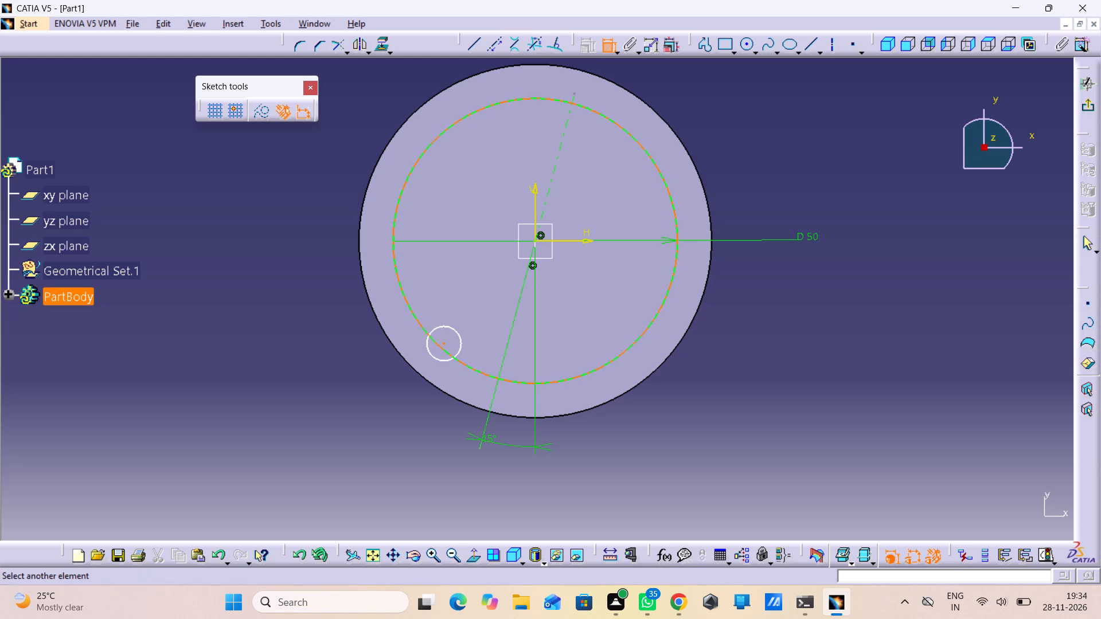
left_click(501, 374)
right_click_drag(371, 461, 377, 463)
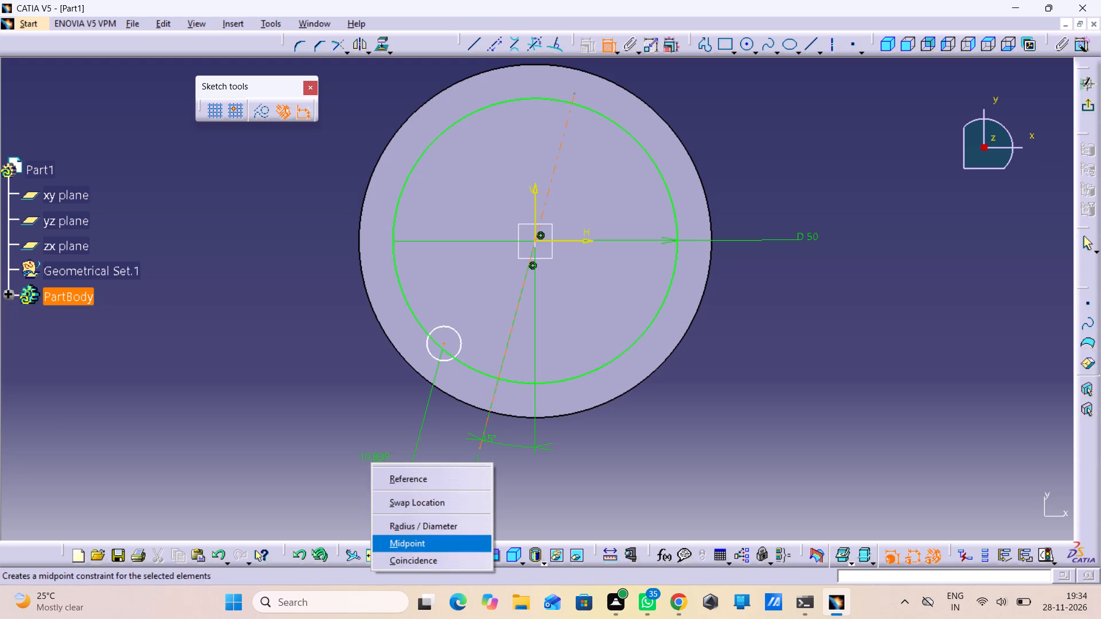
left_click(443, 557)
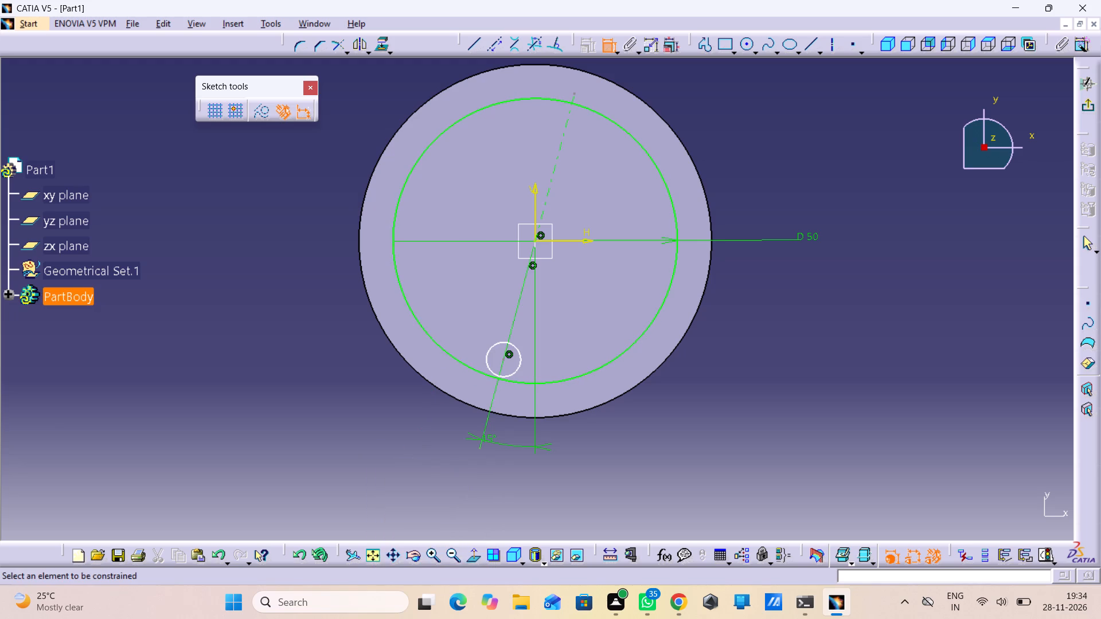
left_click(502, 360)
left_click(520, 382)
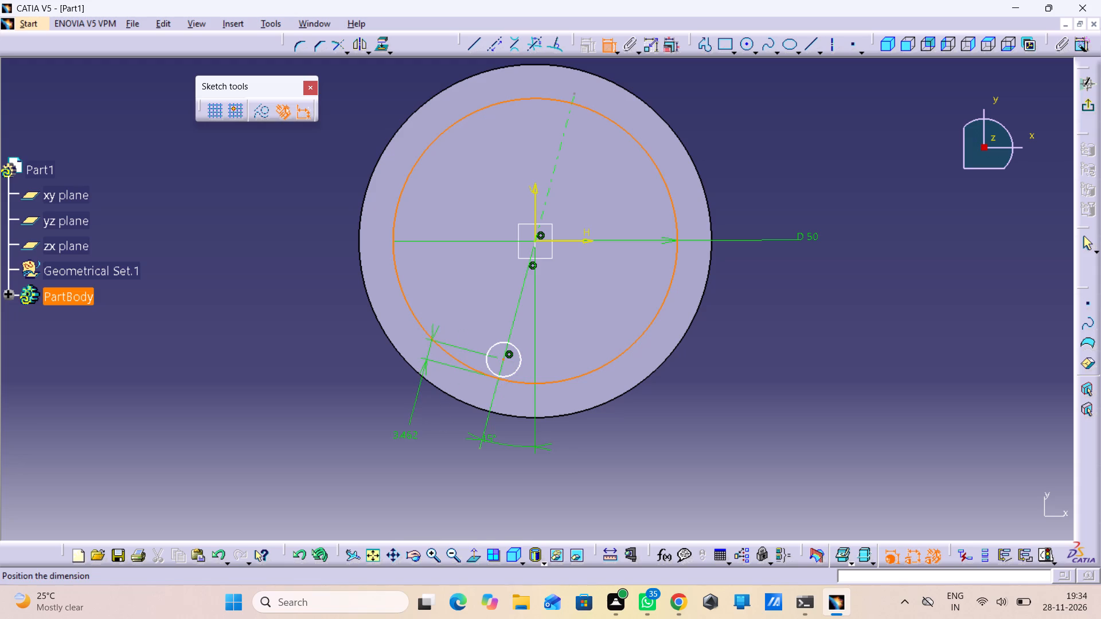
right_click(402, 439)
left_click(454, 559)
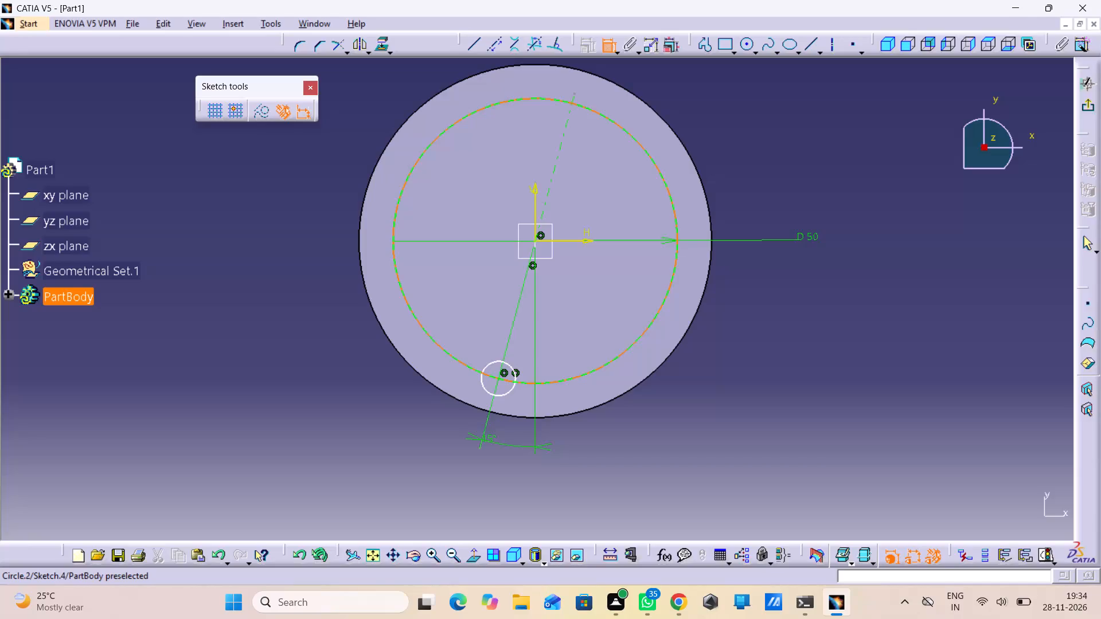
Dimension the small circle and set its diameter to 5.5 mm.
left_click(509, 391)
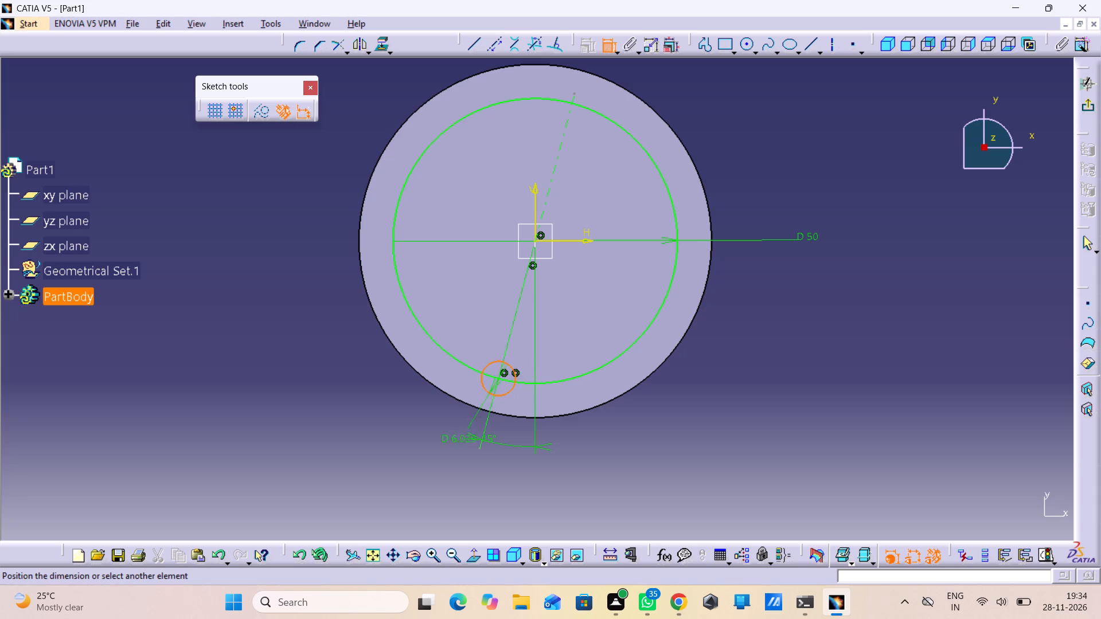
left_click(423, 431)
double_click(421, 427)
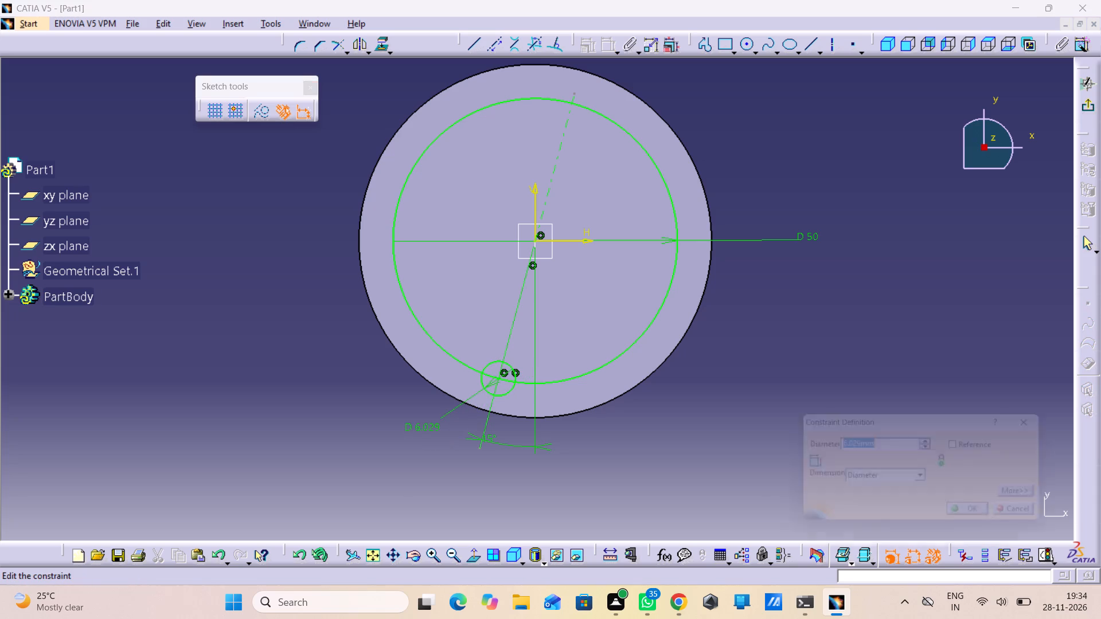
key("5")
type(".5")
key("Return")
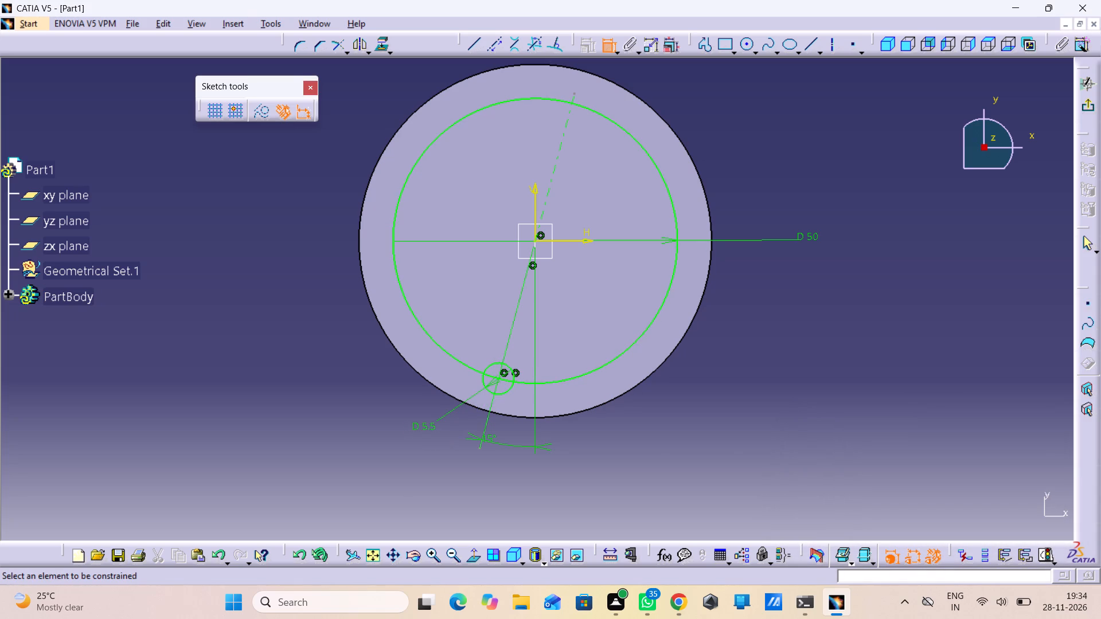
Delete the 50 mm construction circle and exit the sketch, leaving only the small hole profile.
left_click(606, 53)
right_click(635, 142)
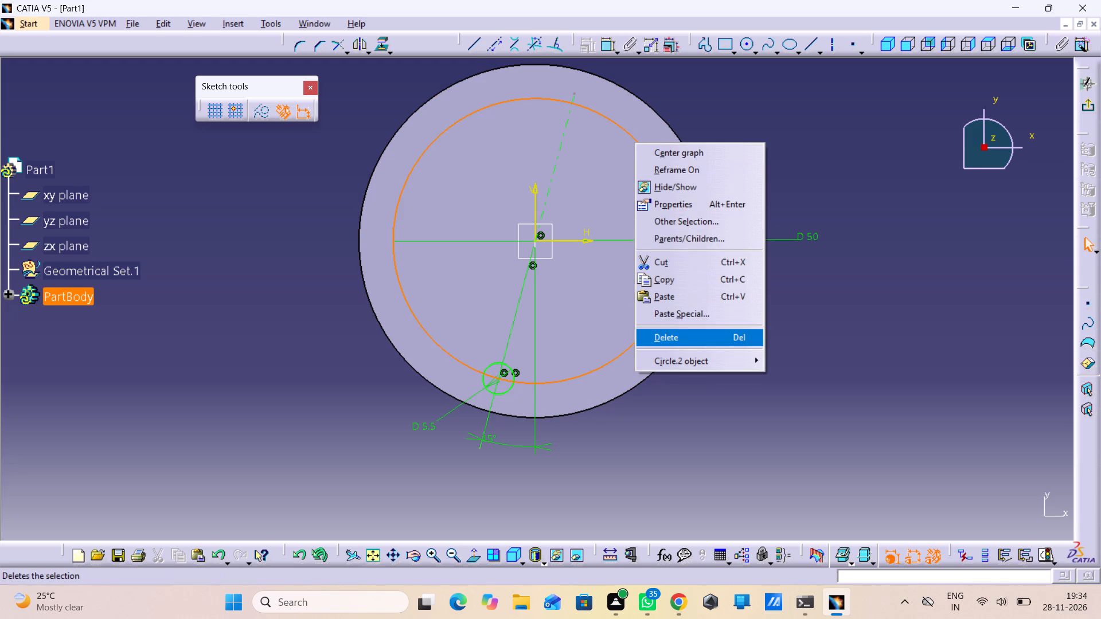
left_click(708, 342)
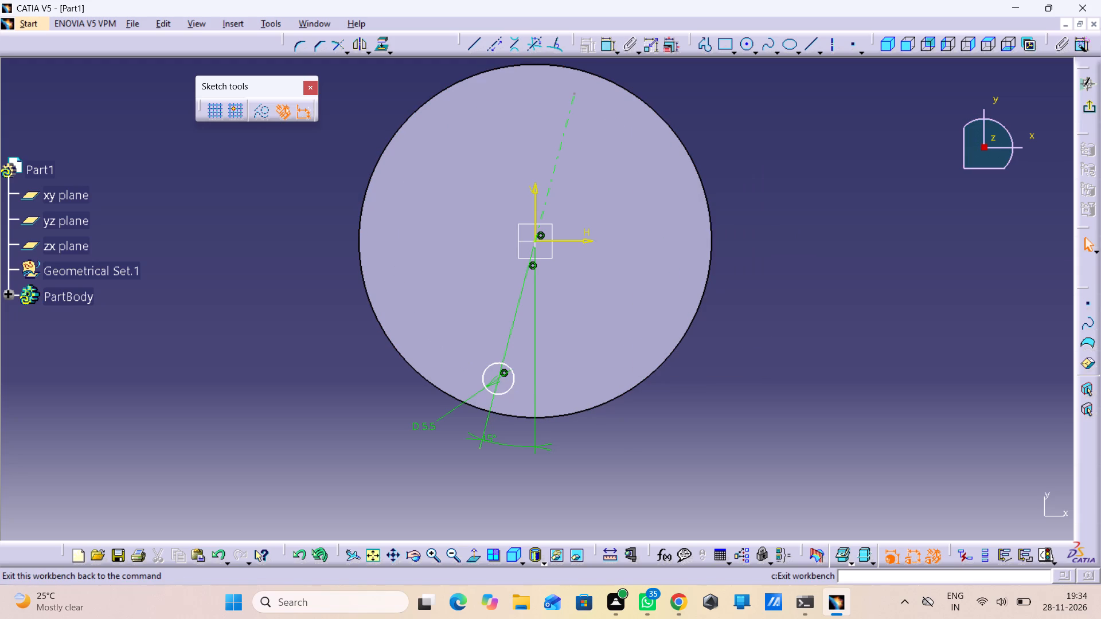
left_click(1085, 109)
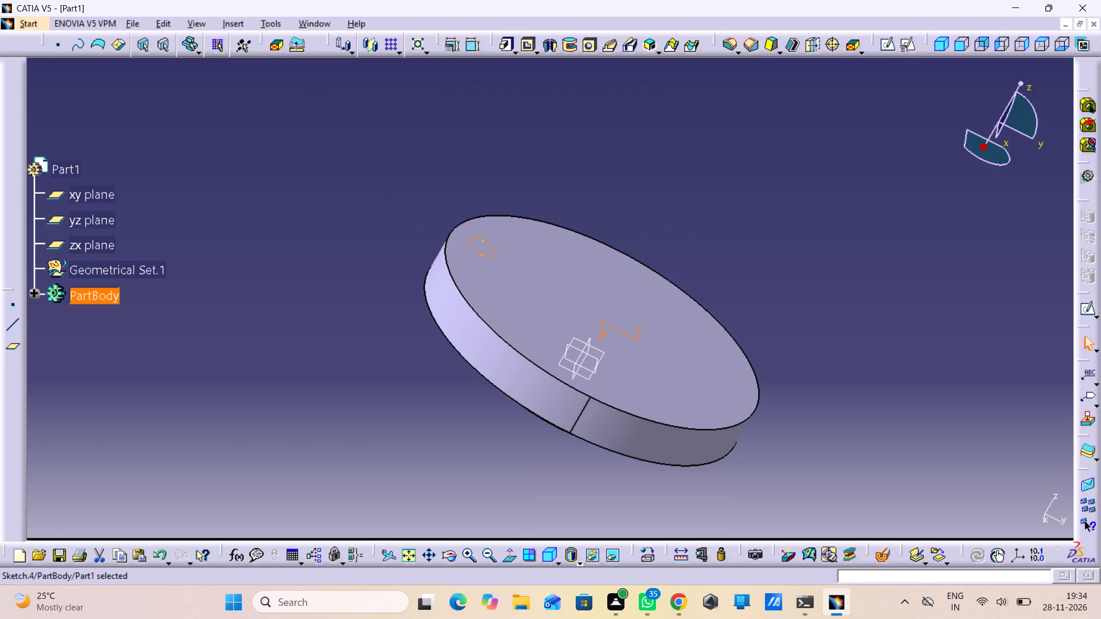
Cut the 5.5 mm circle into the disc as a Pocket with the limit type Up to next.
left_click(529, 43)
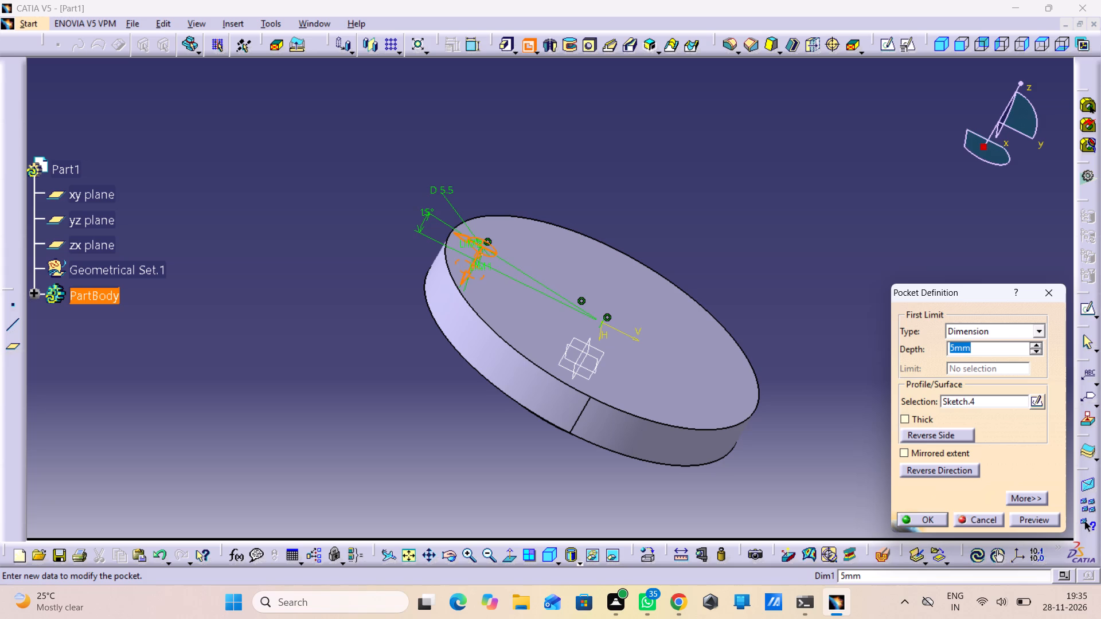
left_click(976, 331)
left_click(979, 358)
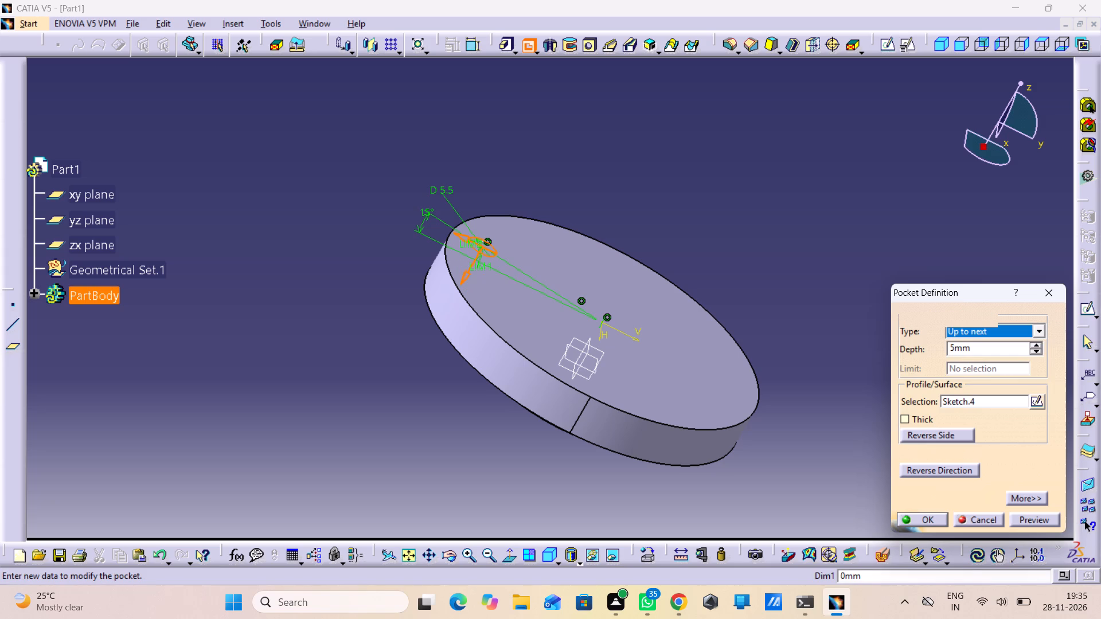
left_click(1022, 520)
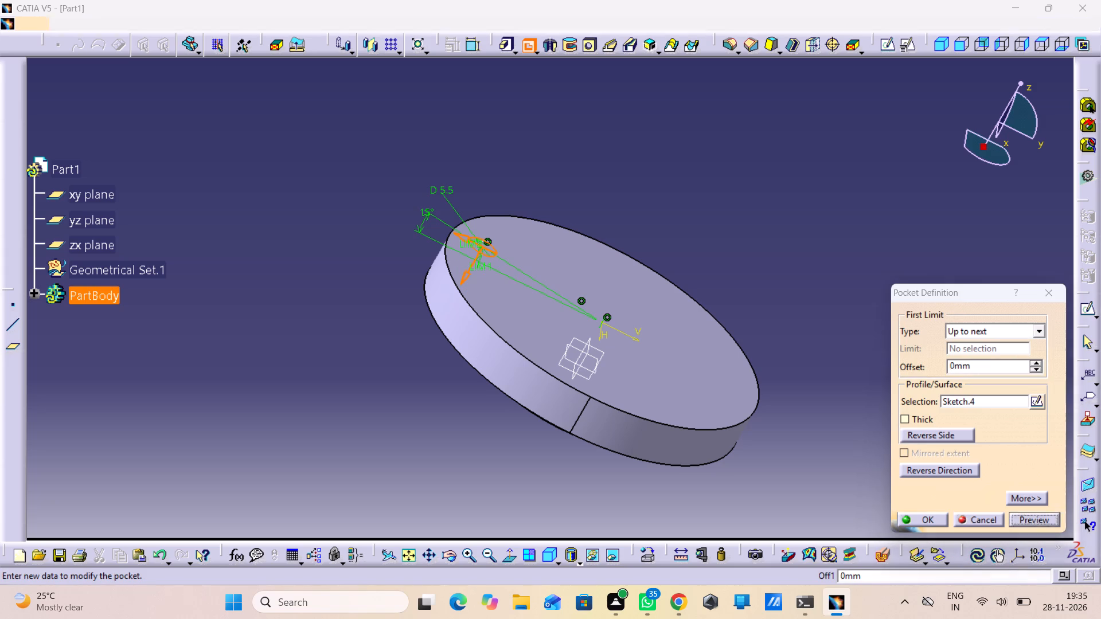
middle_click_drag(521, 475, 624, 426)
right_click_drag(522, 473, 624, 426)
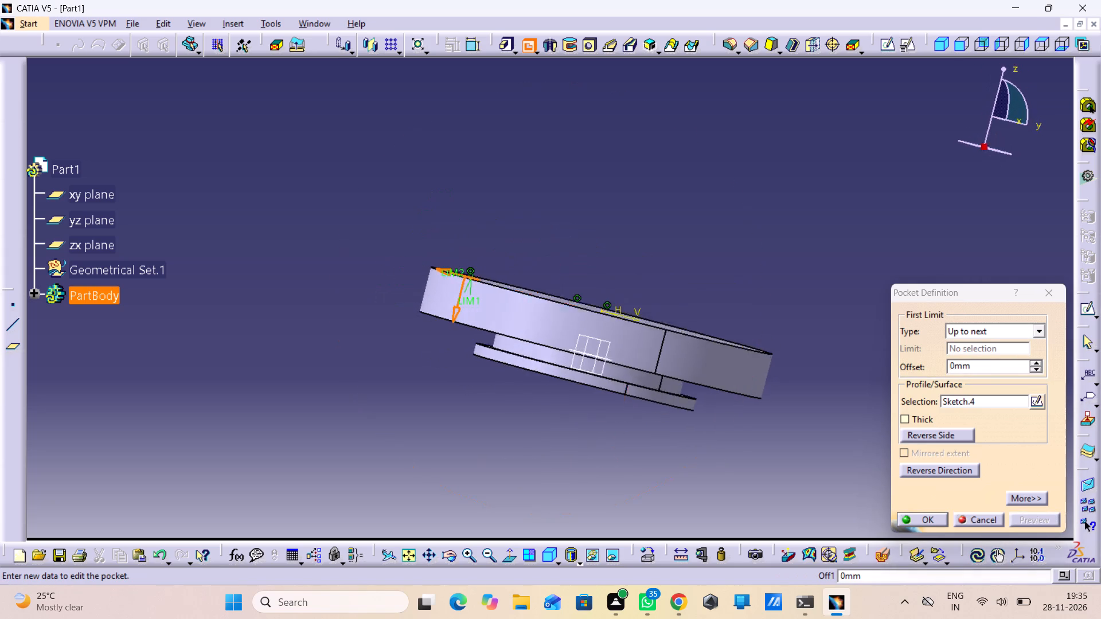
left_click(920, 519)
middle_click_drag(588, 422, 556, 528)
right_click_drag(588, 422, 556, 528)
left_click(486, 452)
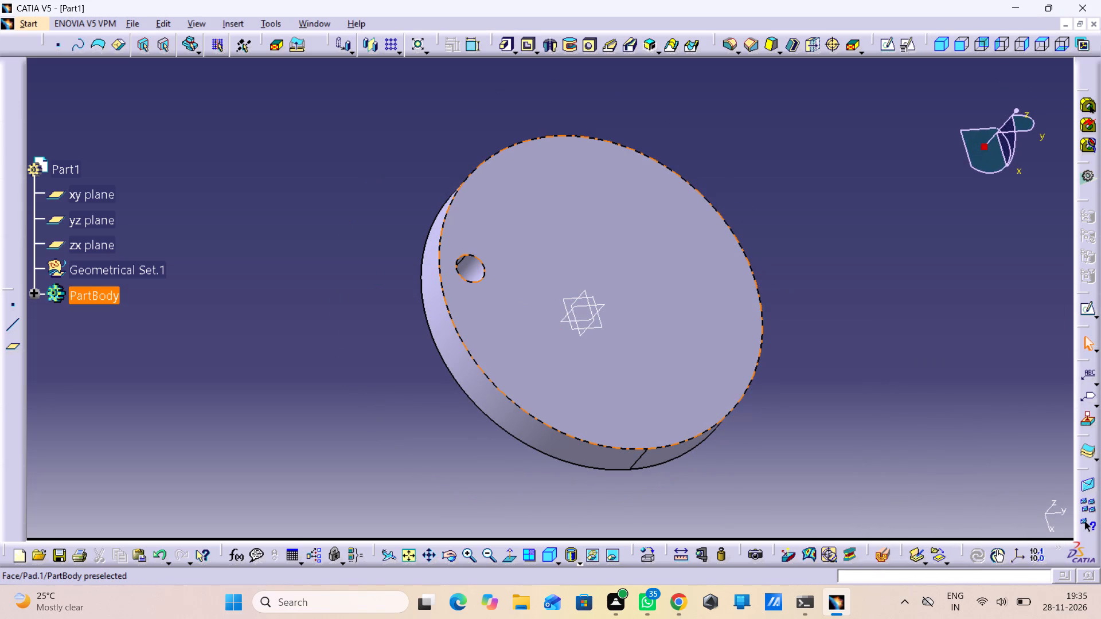
Create a circular pattern of the 5.5 mm hole with 3 instances at 120° spacing, using the compass direction as reference.
left_click(471, 265)
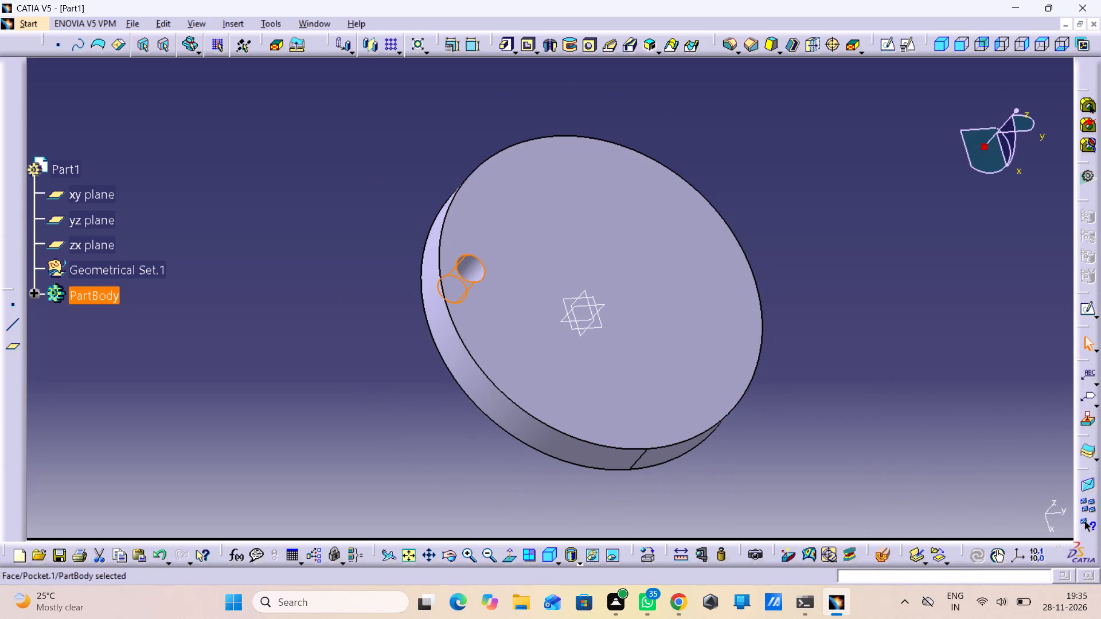
left_click(402, 52)
left_click(415, 85)
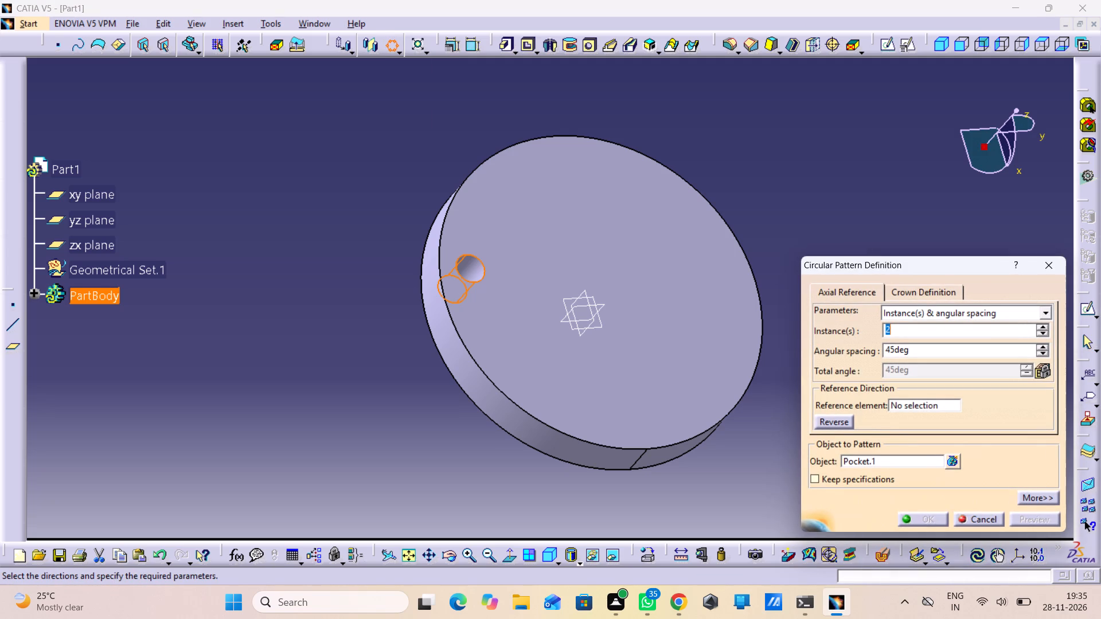
key("3")
left_click_drag(916, 341, 896, 354)
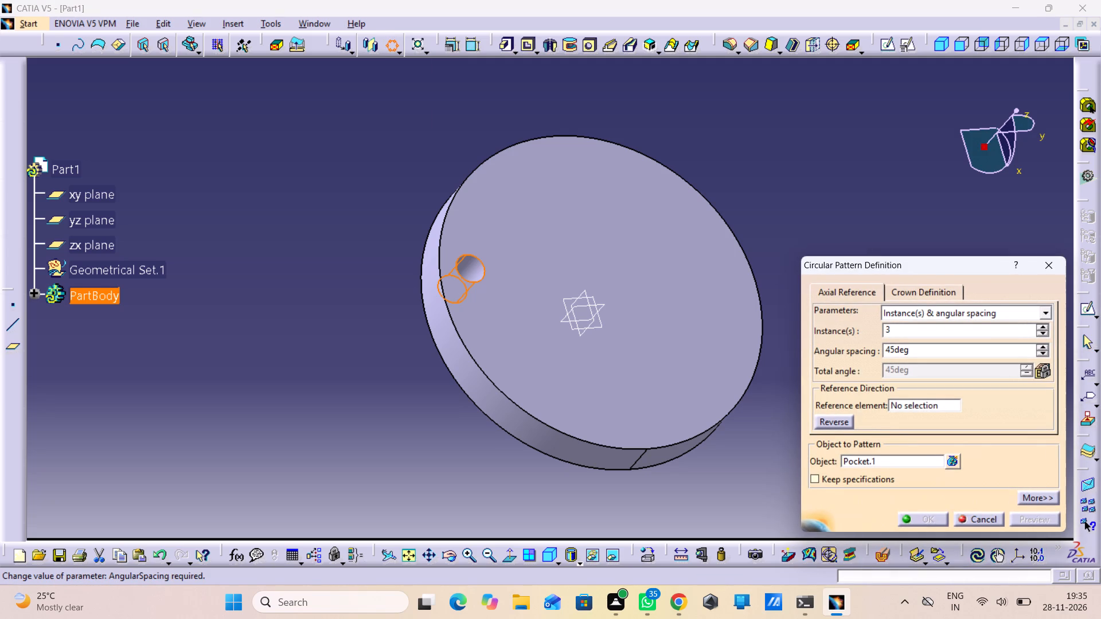
left_click_drag(909, 353, 819, 370)
key("BackSpace")
key("BackSpace")
key("BackSpace")
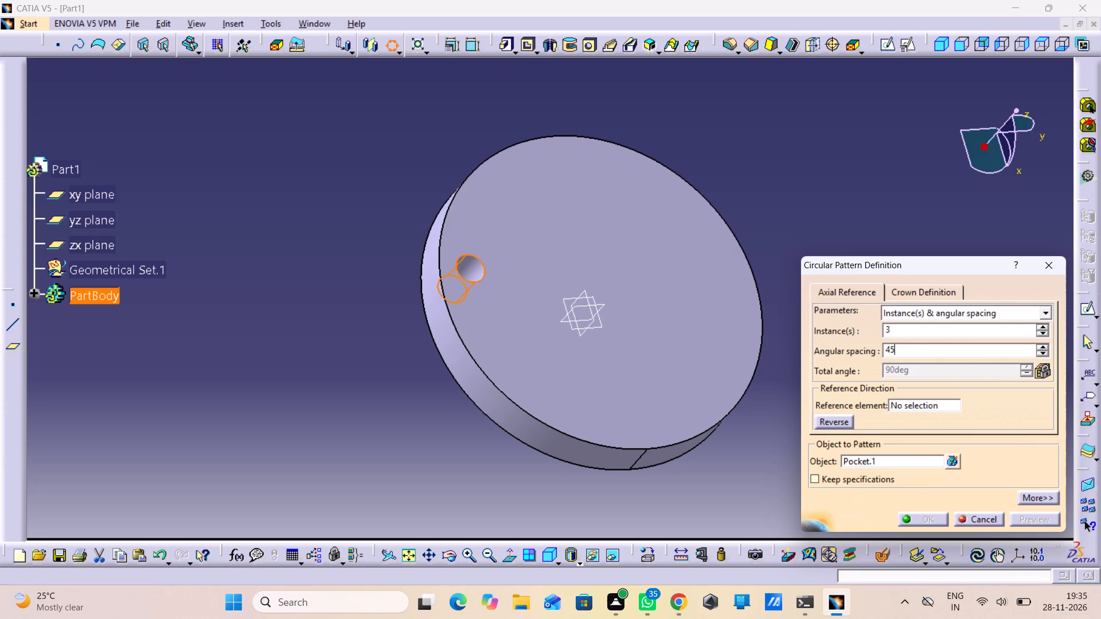
key("BackSpace")
key("BackSpace")
type("120")
right_click(904, 401)
left_click_drag(926, 459, 926, 475)
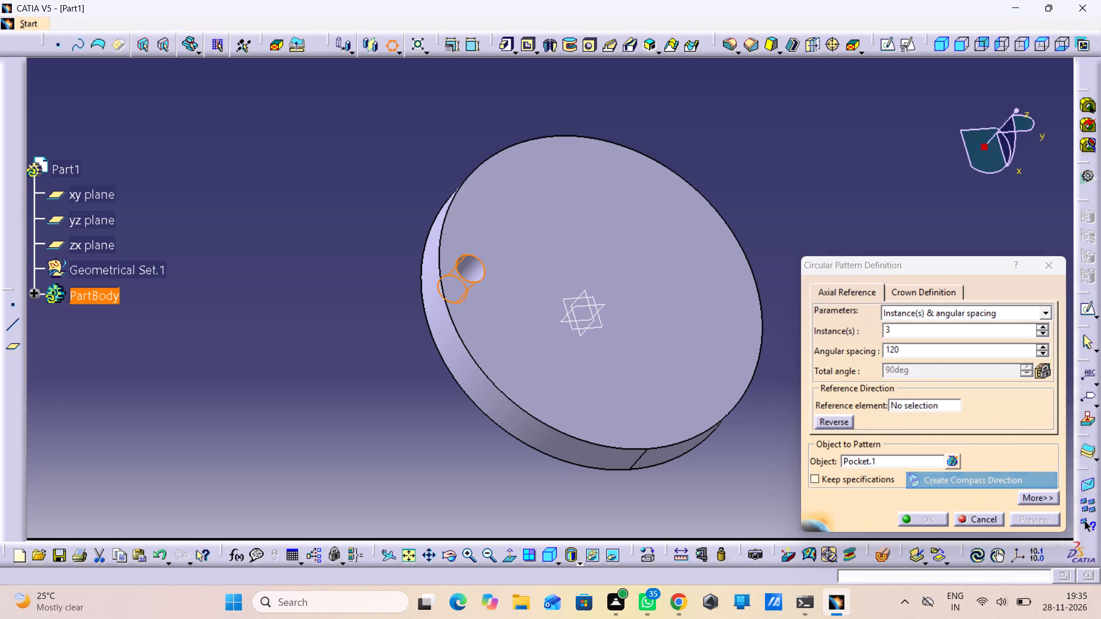
left_click(923, 516)
left_click(688, 502)
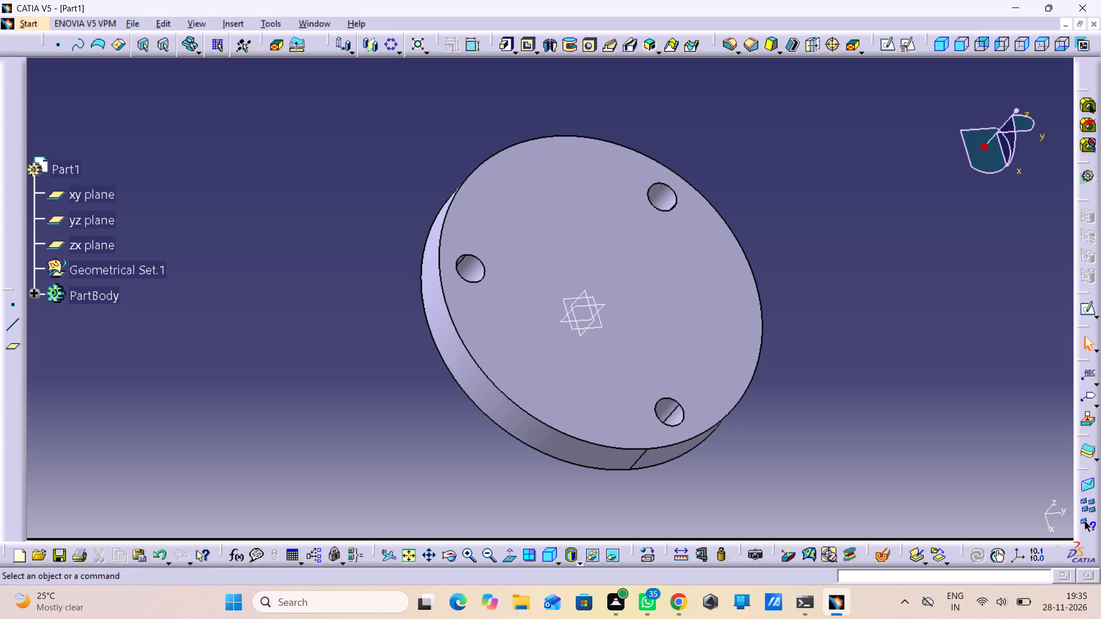
On the disc's flat face, sketch two vertical lines about 37 mm long, about 4 mm and 10 mm from the vertical axis.
left_click(648, 361)
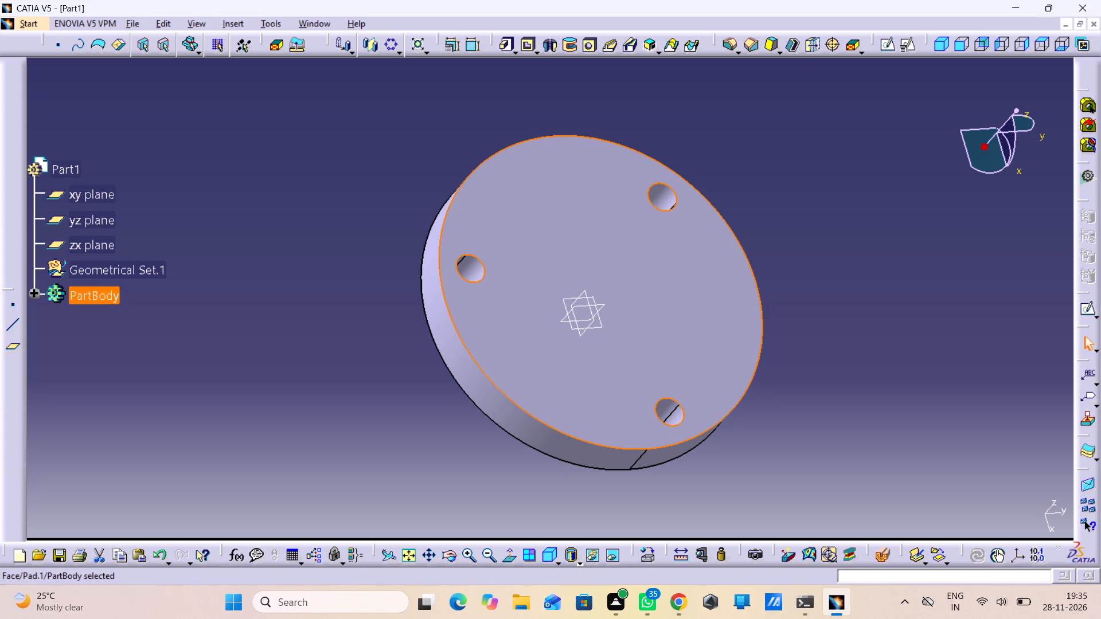
left_click(888, 46)
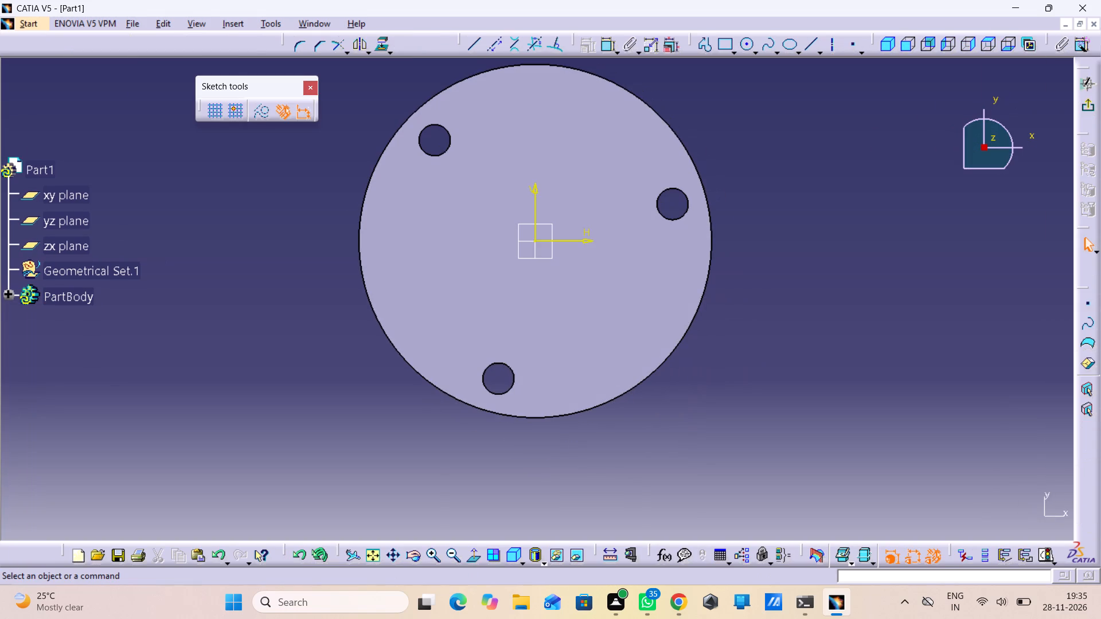
left_click(816, 41)
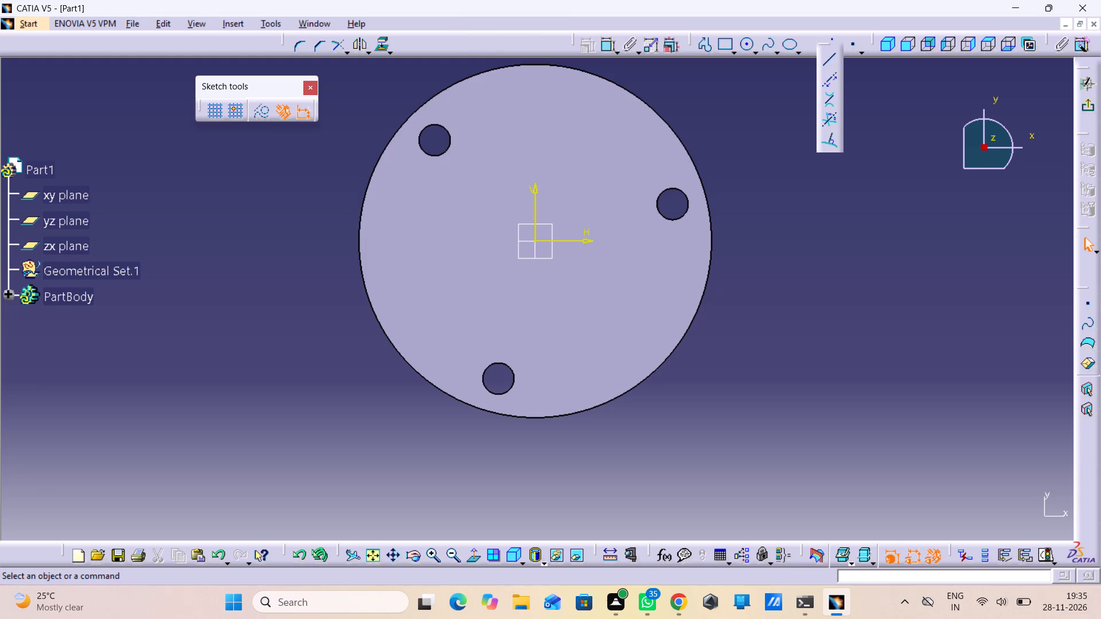
middle_click_drag(653, 122, 651, 203)
middle_click_drag(613, 195, 647, 305)
scroll(550, 184, "up", 1)
middle_click_drag(550, 184, 564, 217)
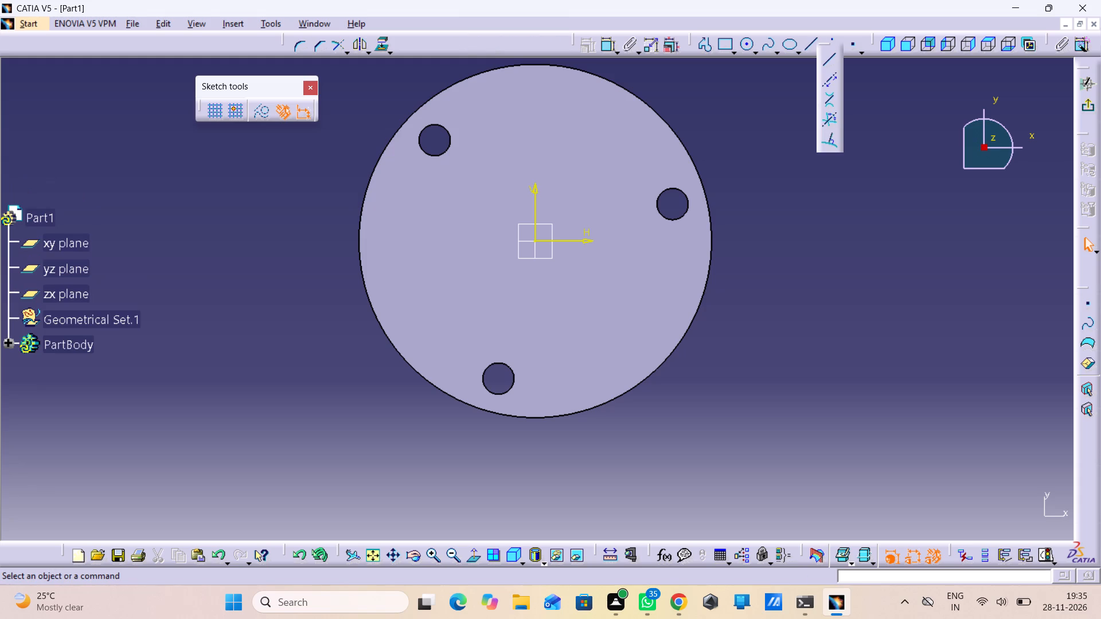
middle_click_drag(564, 217, 564, 218)
left_click(831, 58)
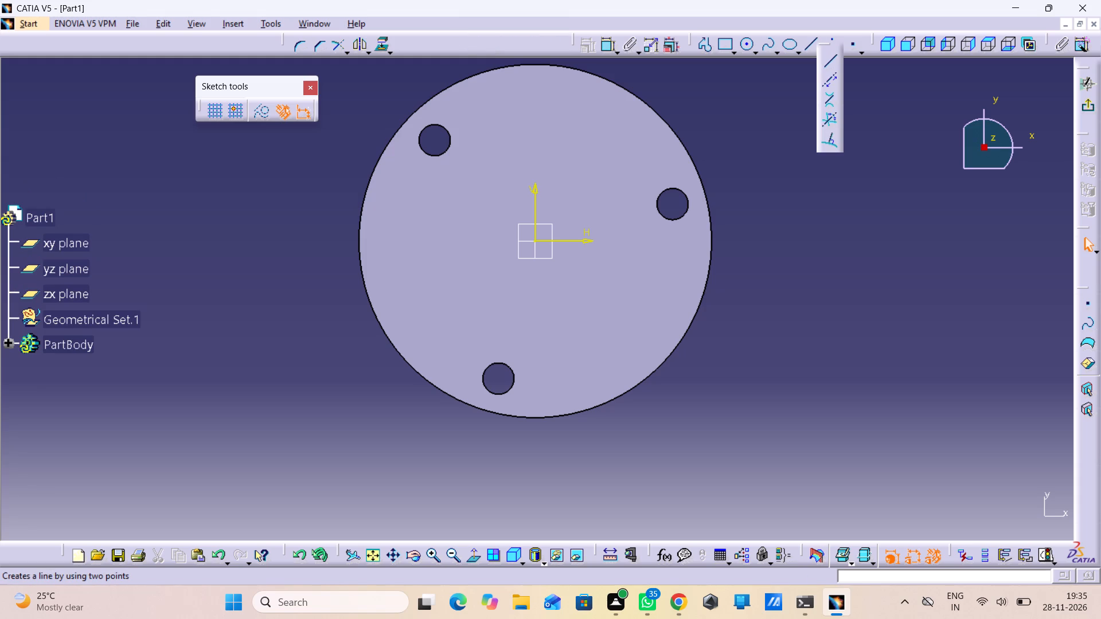
middle_click_drag(569, 223, 609, 381)
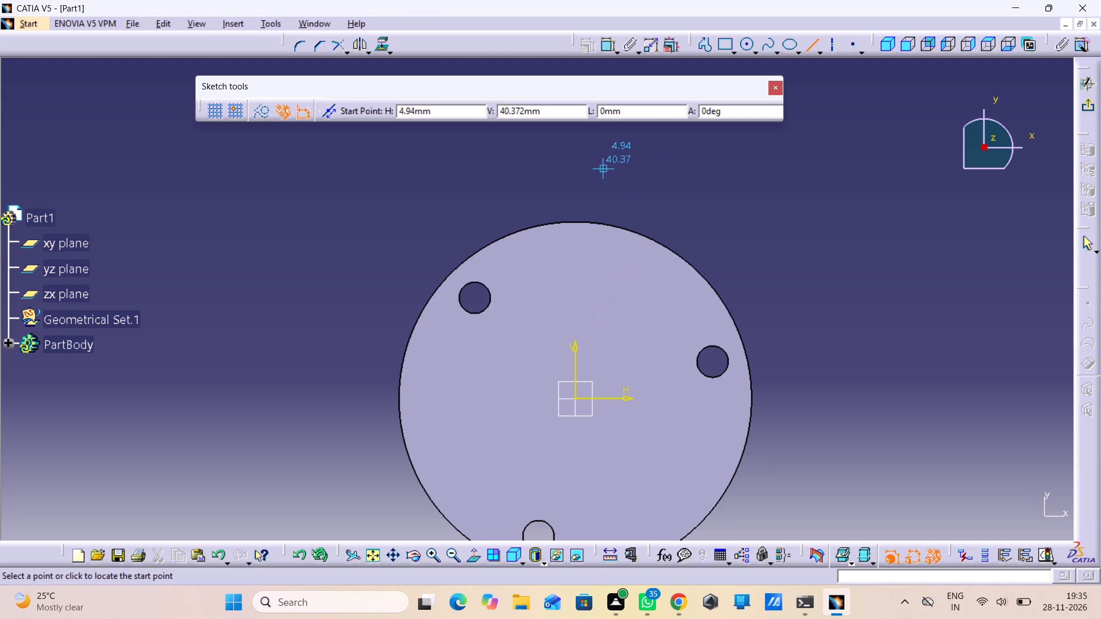
left_click(600, 173)
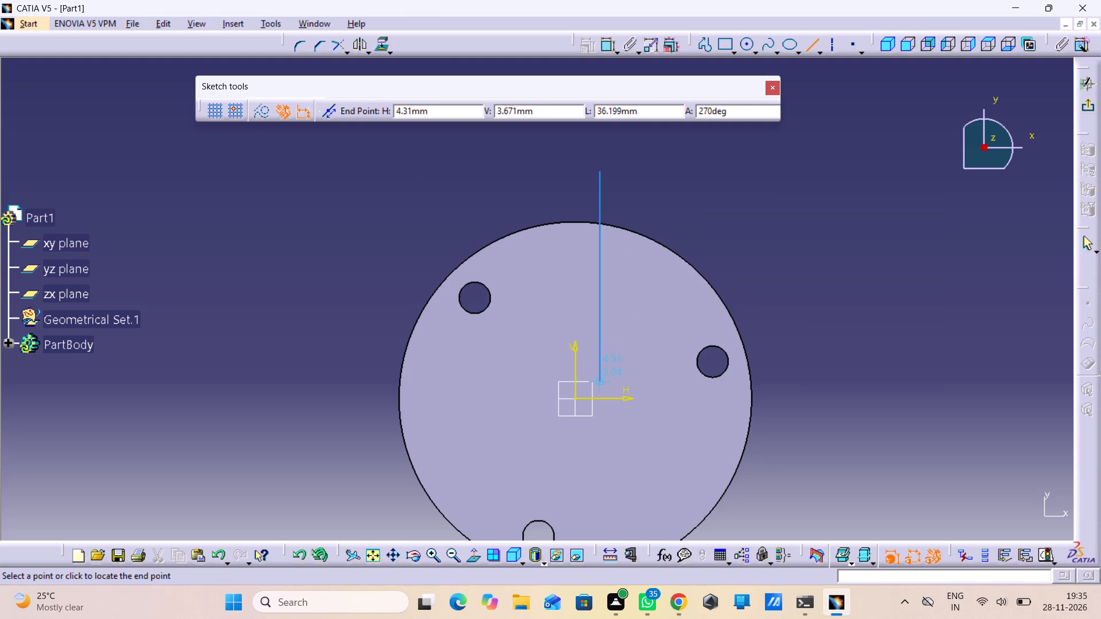
left_click(602, 383)
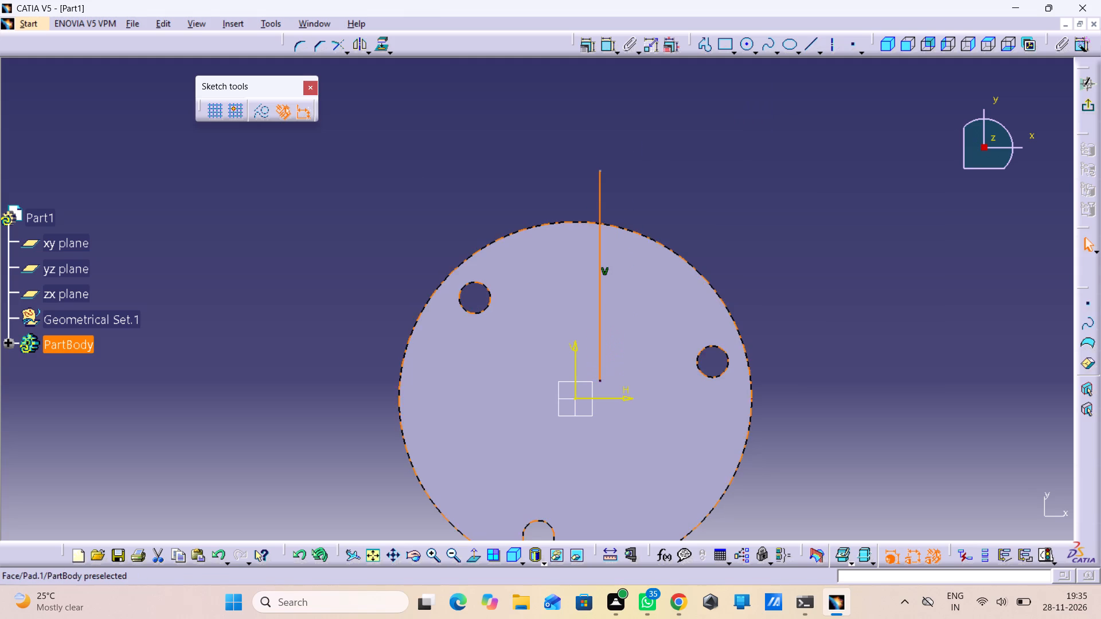
left_click(810, 45)
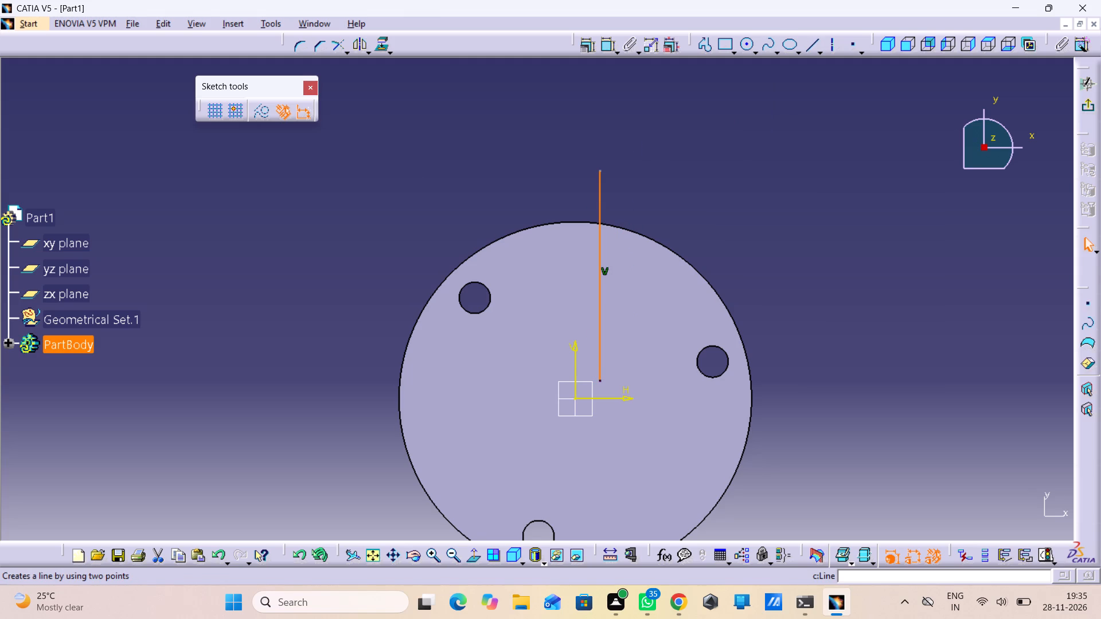
left_click(633, 173)
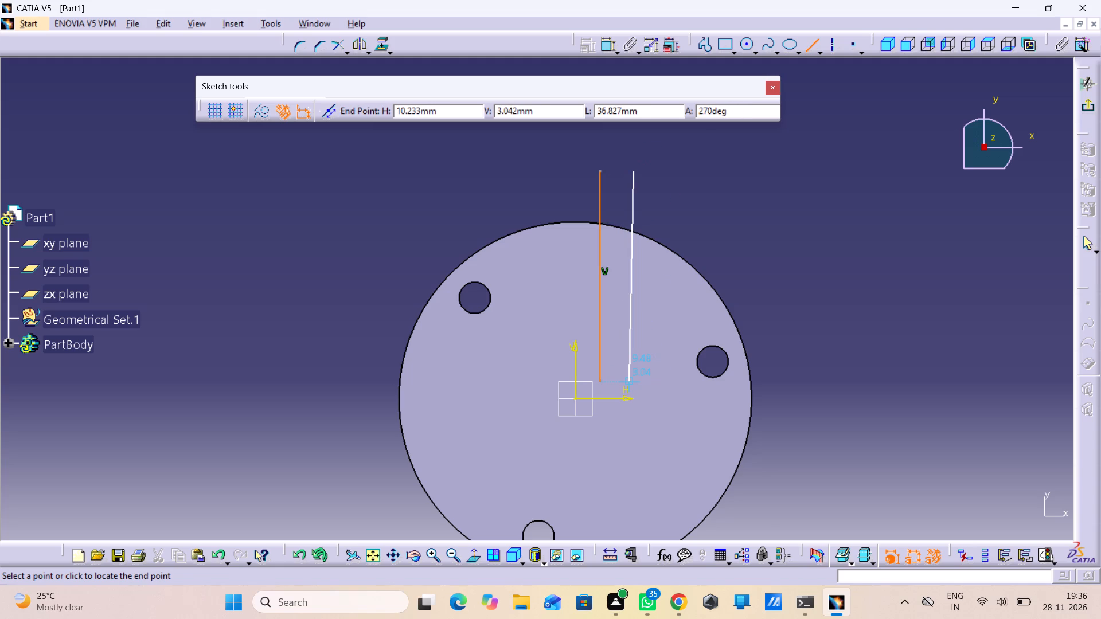
left_click(633, 379)
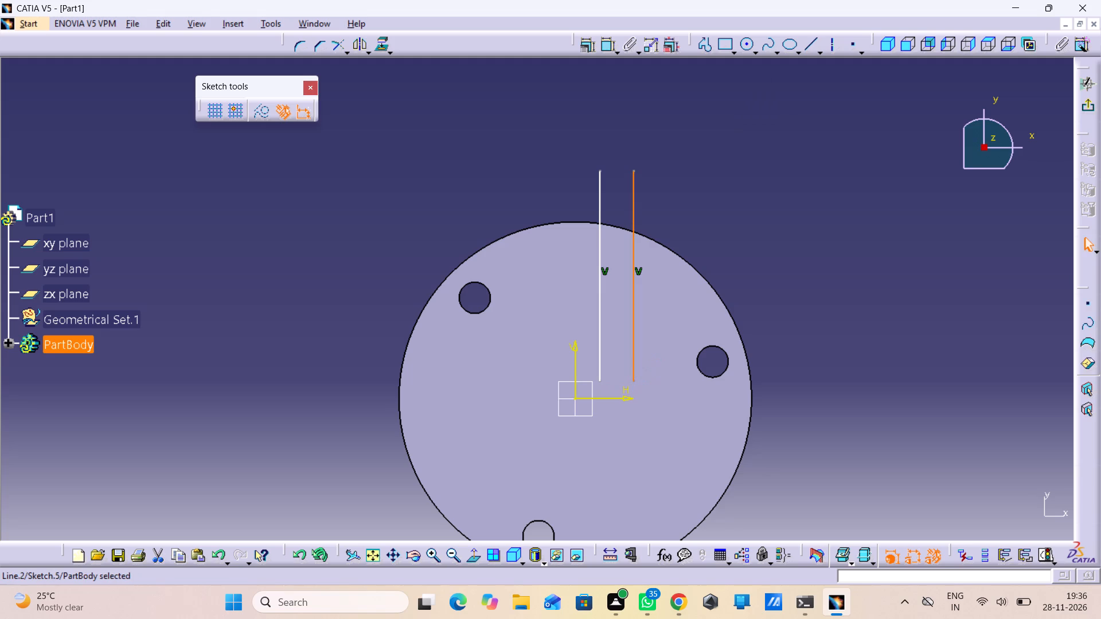
left_click(735, 183)
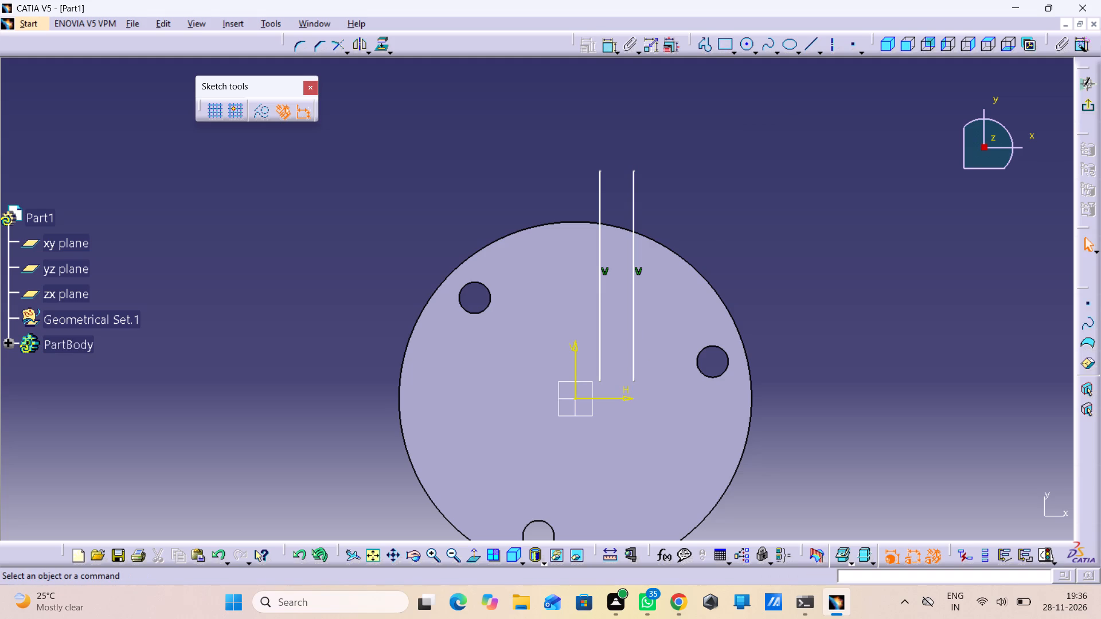
Mirror both vertical lines about the sketch's vertical axis.
left_click(635, 191, "ctrl")
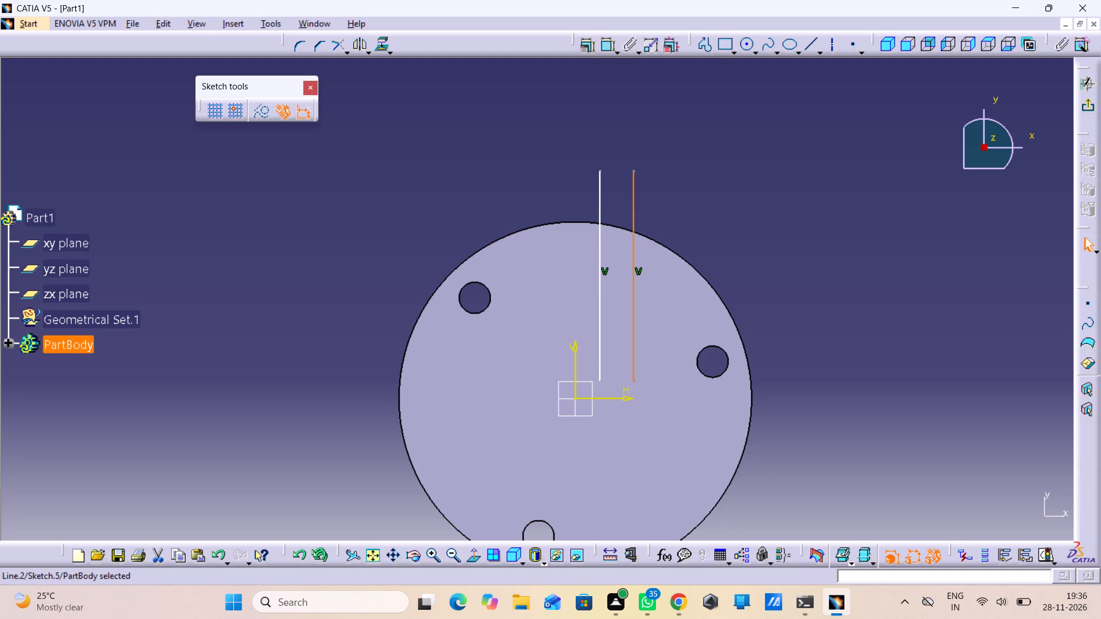
left_click(600, 180, "ctrl")
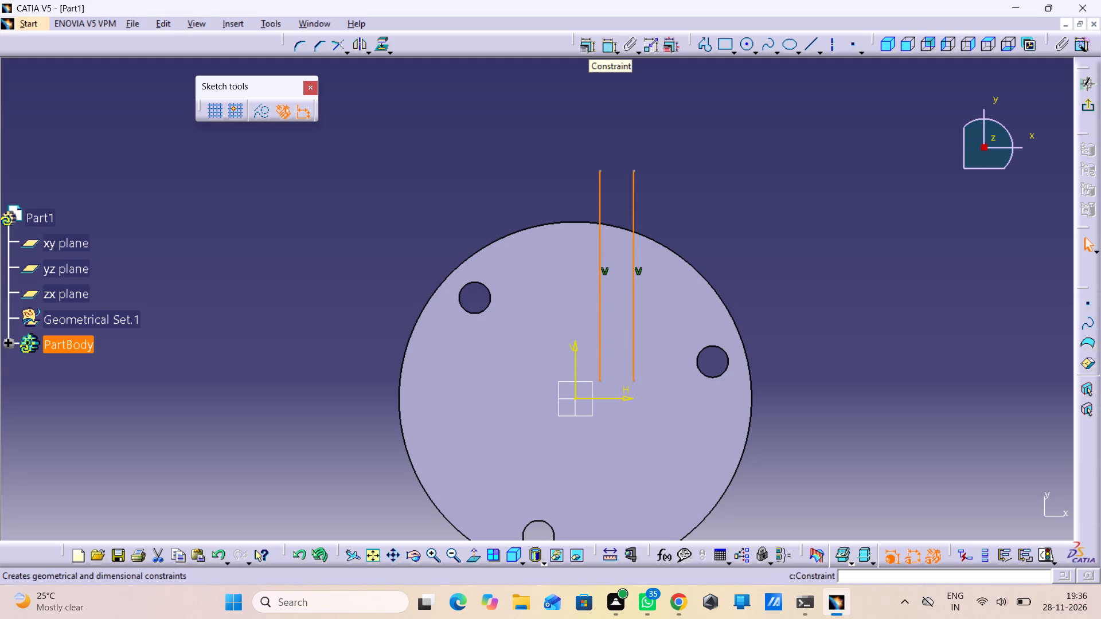
left_click(358, 45)
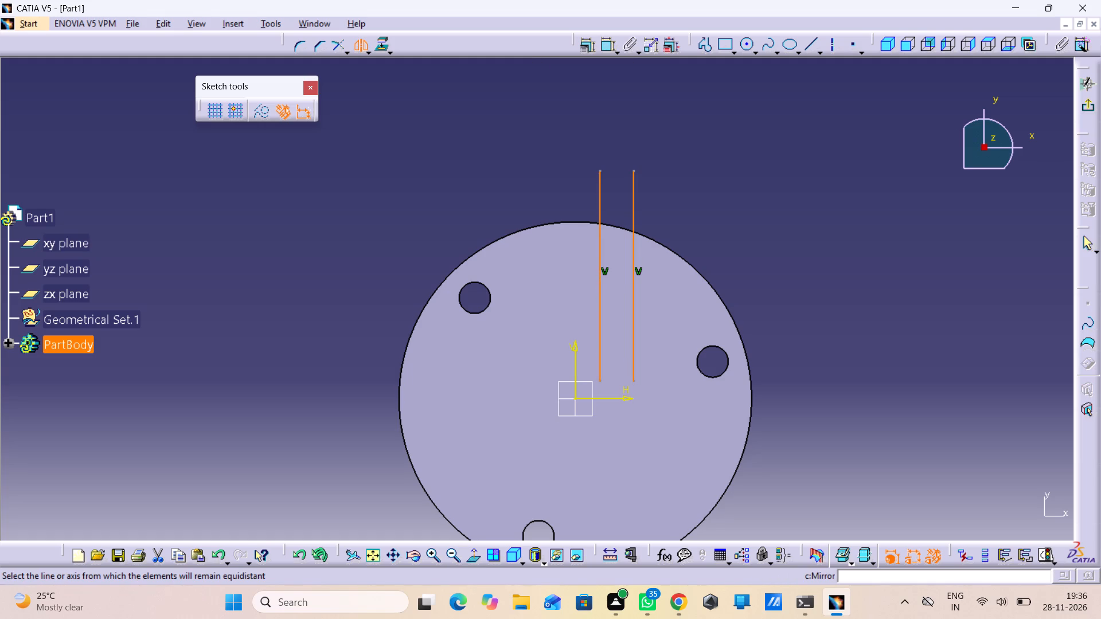
left_click(575, 342)
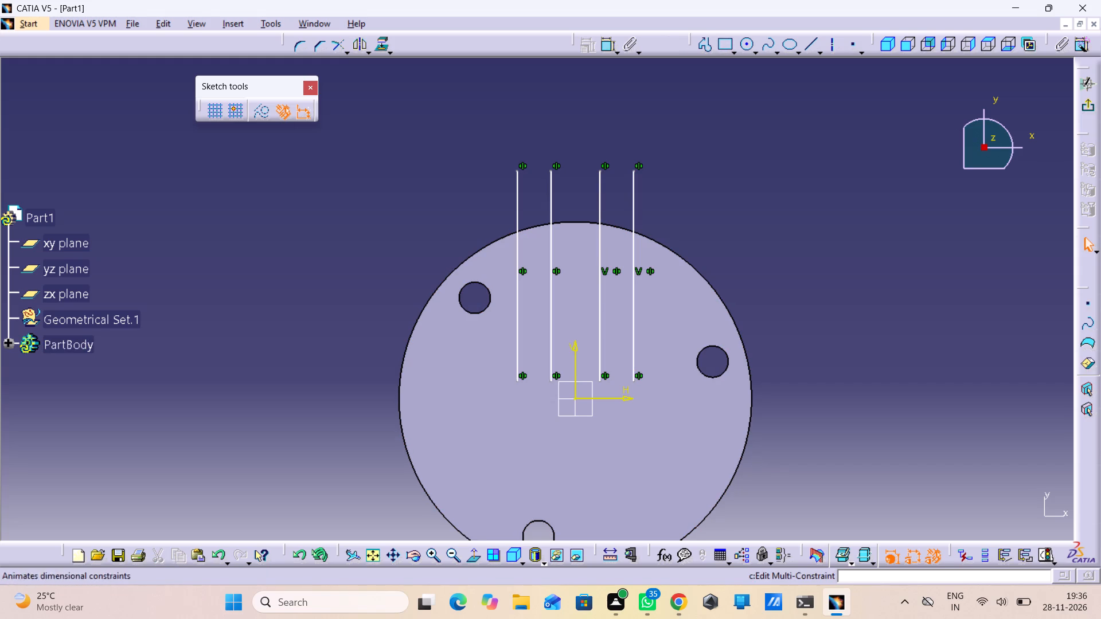
Dimension the distance between the two outer vertical lines and set it to 20 mm.
double_click(604, 44)
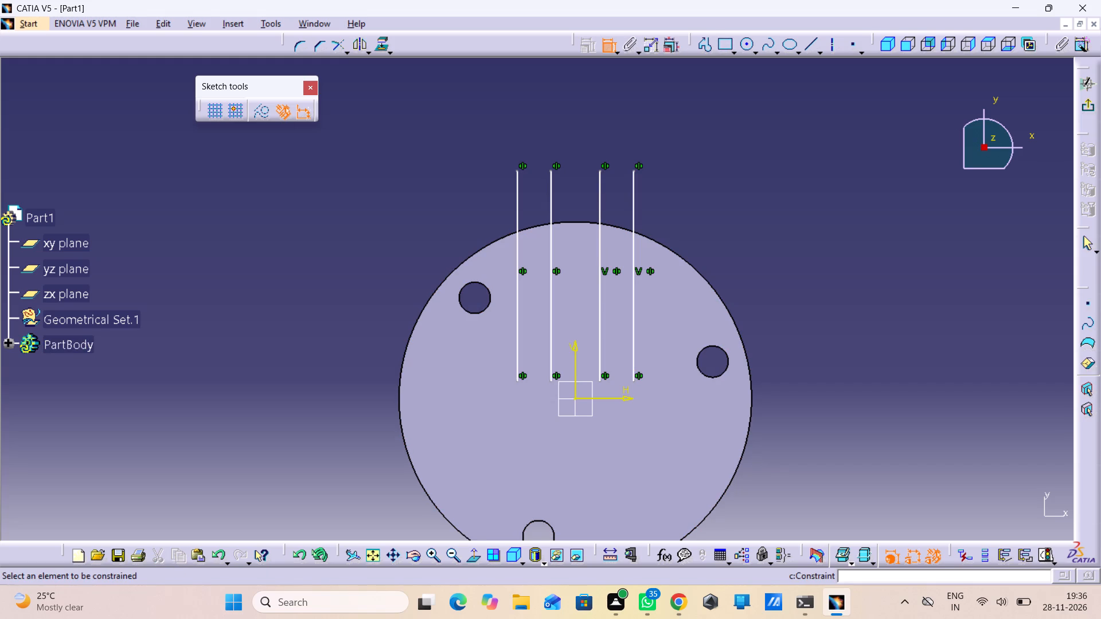
left_click(520, 190)
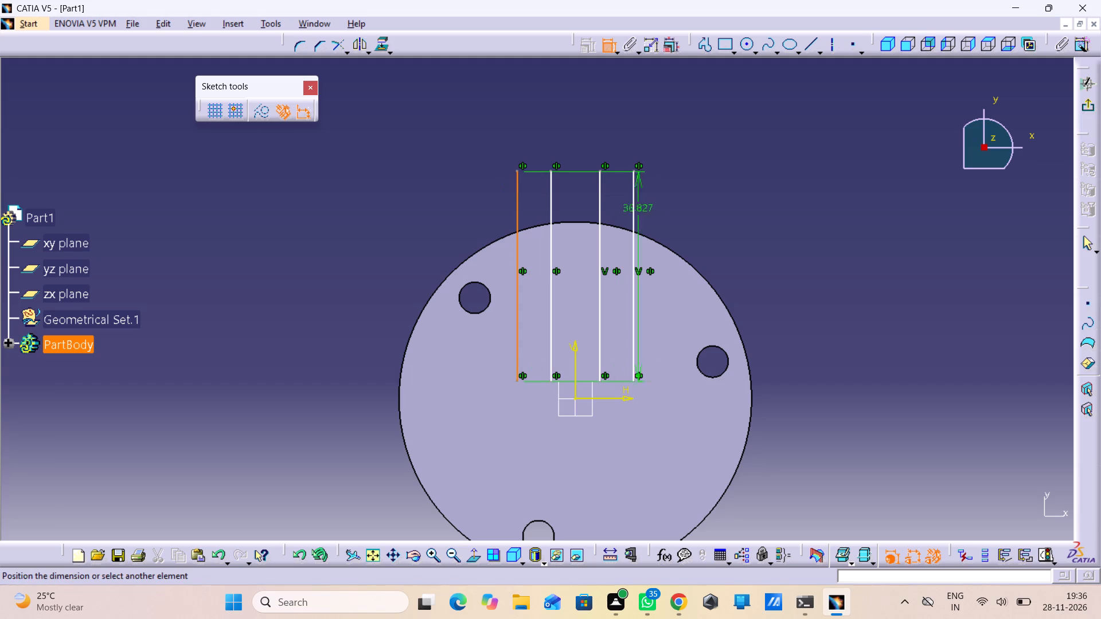
left_click(635, 198)
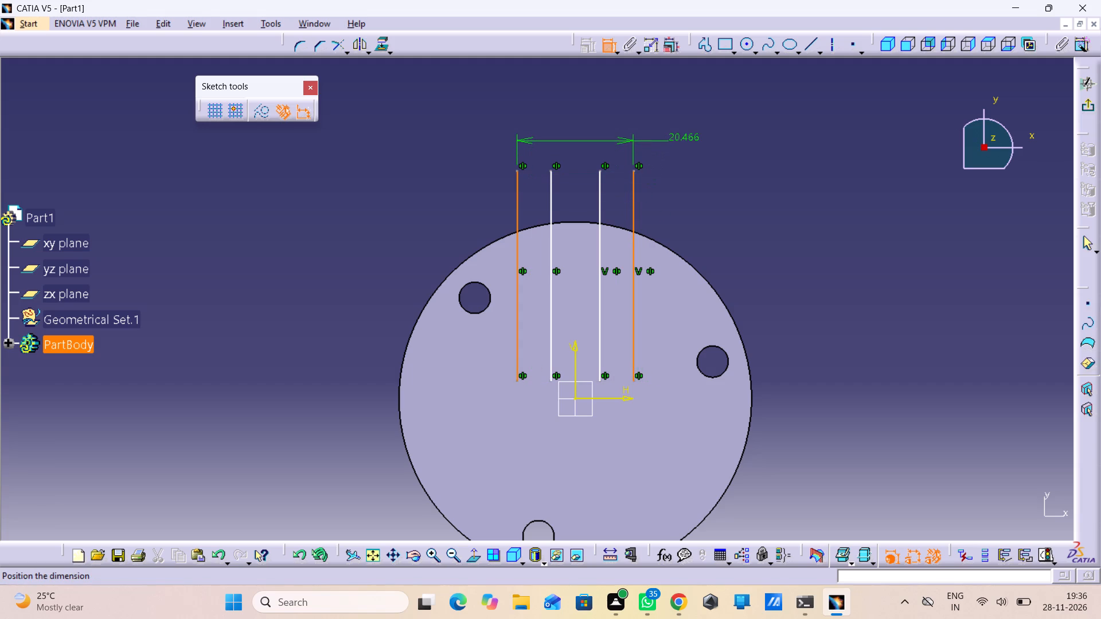
left_click(751, 115)
double_click(749, 112)
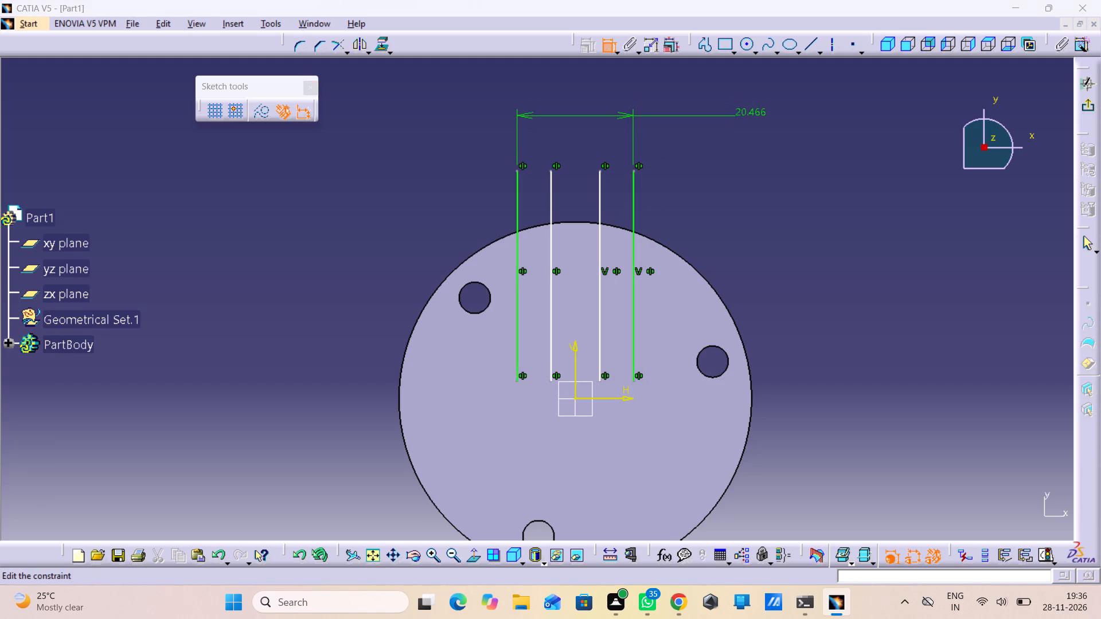
key("2")
key("0")
key("Return")
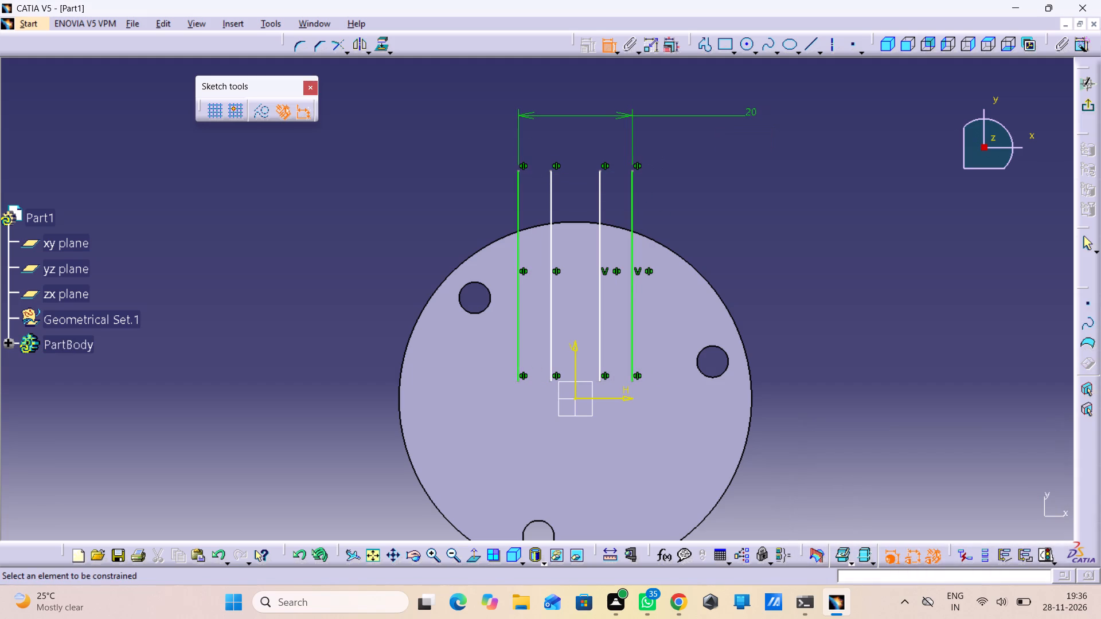
Dimension the distance between the two inner vertical lines and set it to 10 mm.
left_click(555, 188)
left_click(552, 181)
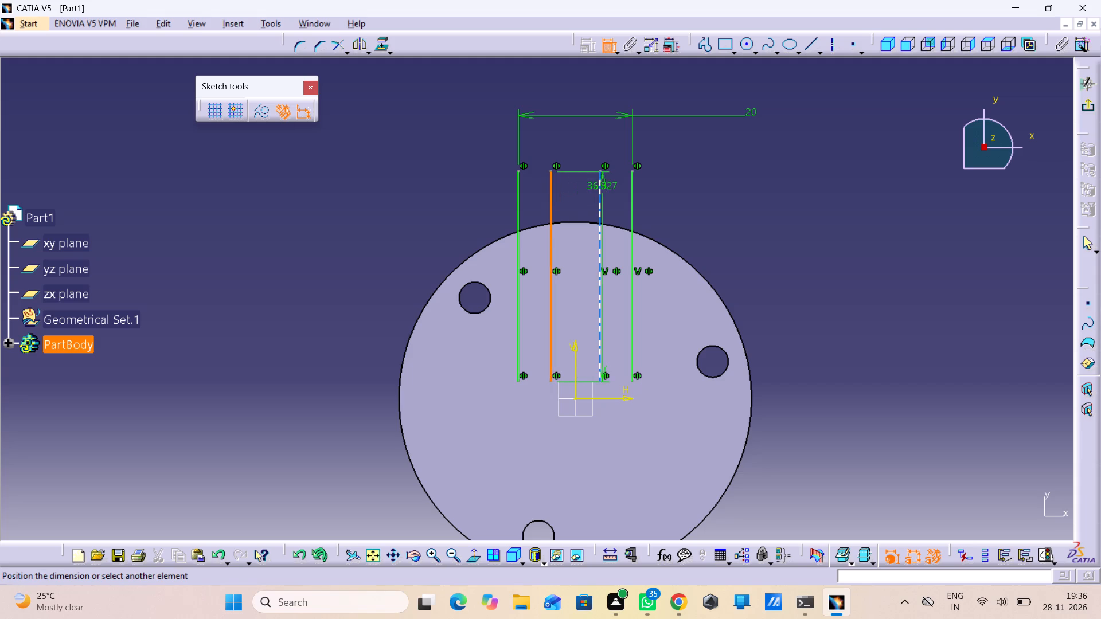
left_click(599, 195)
left_click(673, 200)
double_click(671, 193)
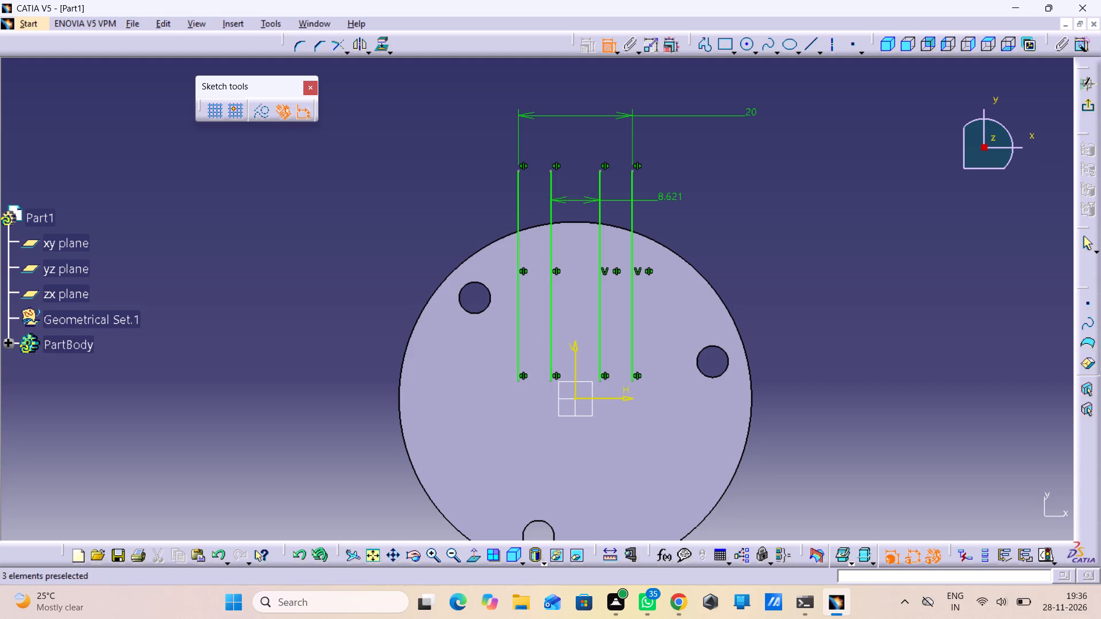
type("10")
key("Return")
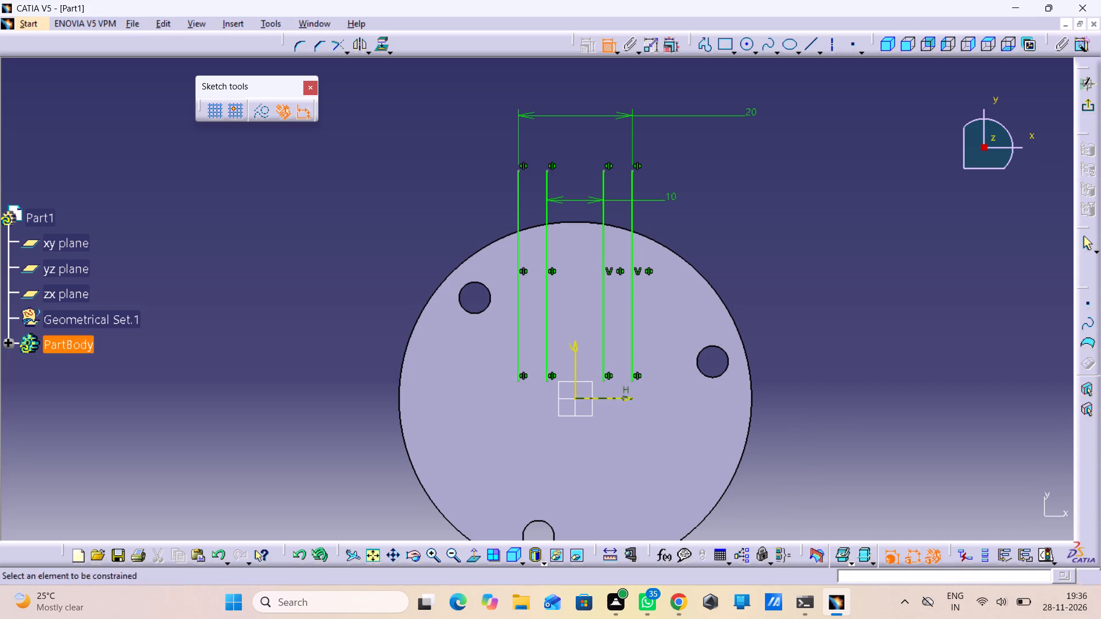
left_click(608, 42)
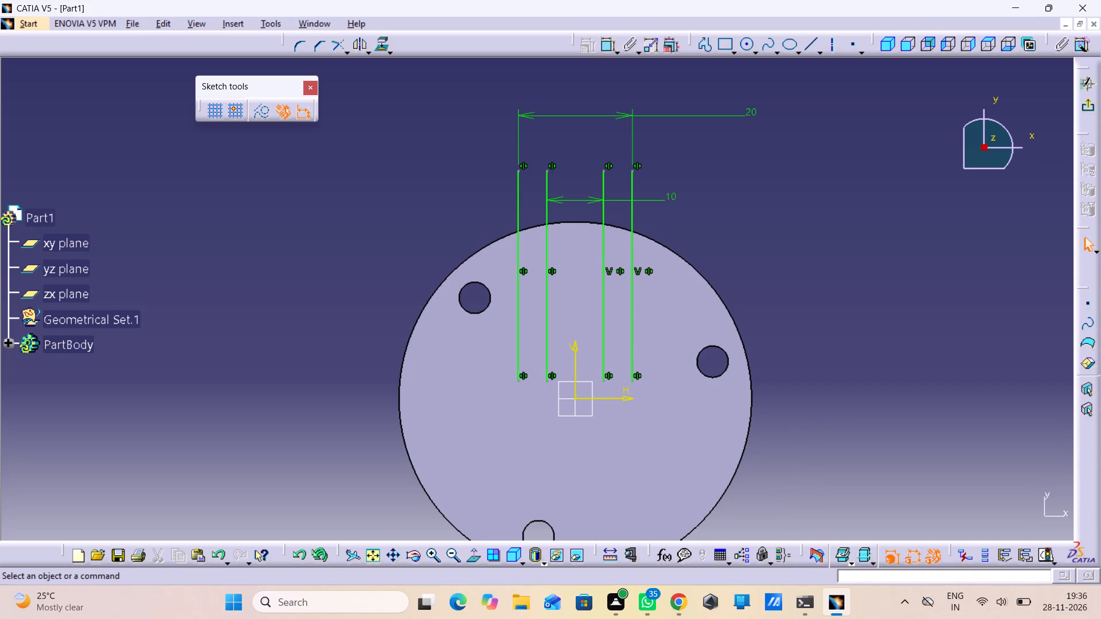
Stretch the outer pair of lines above the inner pair's upper ends and down to the horizontal axis.
left_click_drag(634, 356, 638, 365)
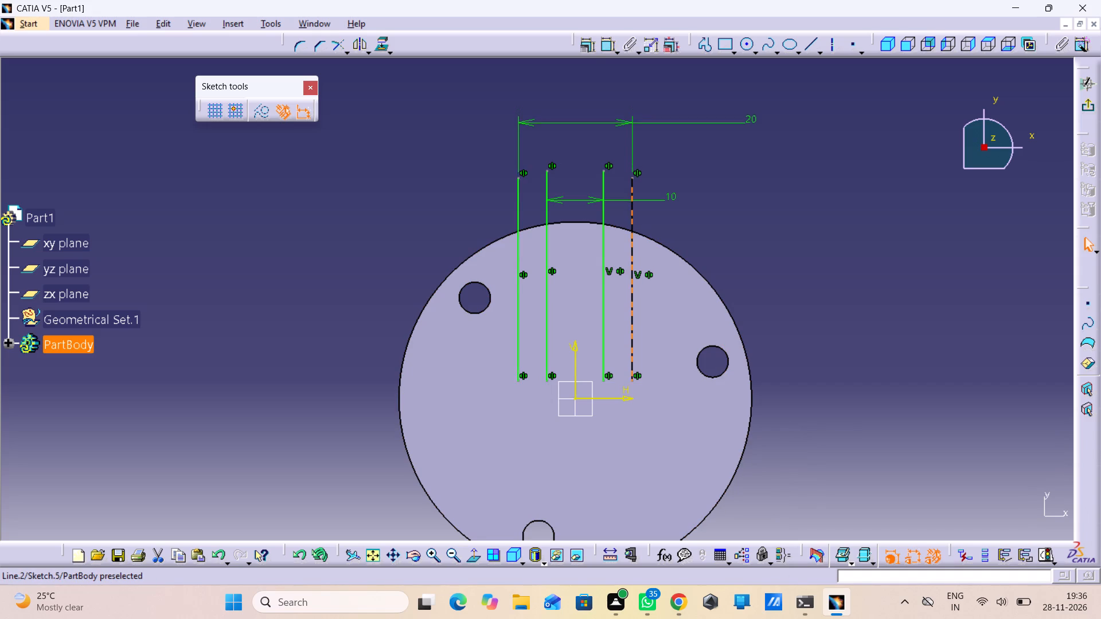
left_click_drag(638, 365, 639, 297)
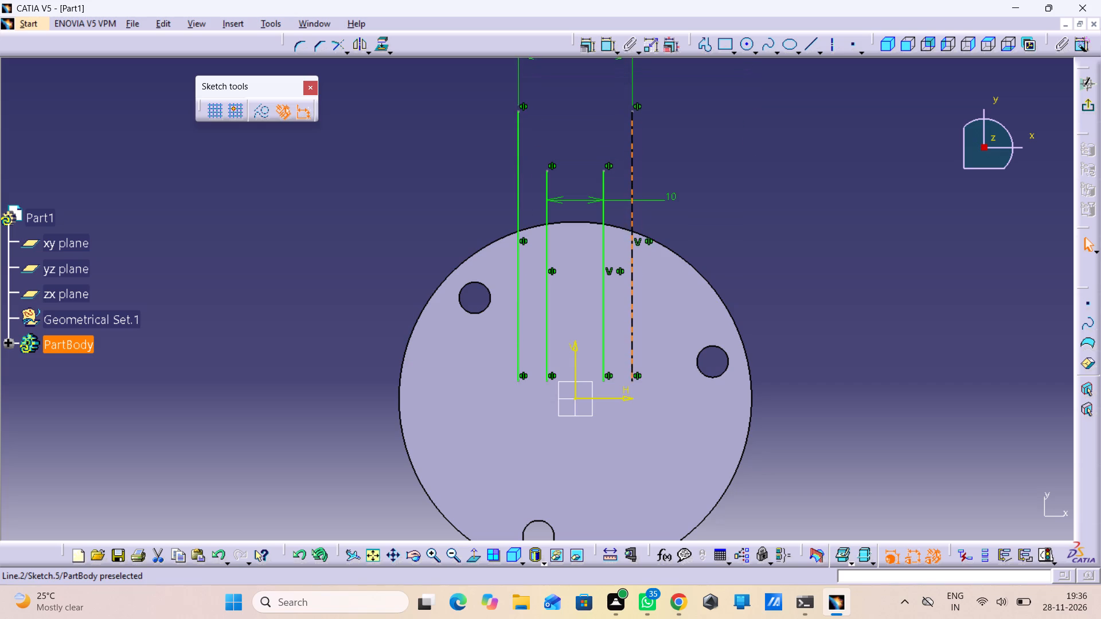
left_click_drag(639, 297, 640, 350)
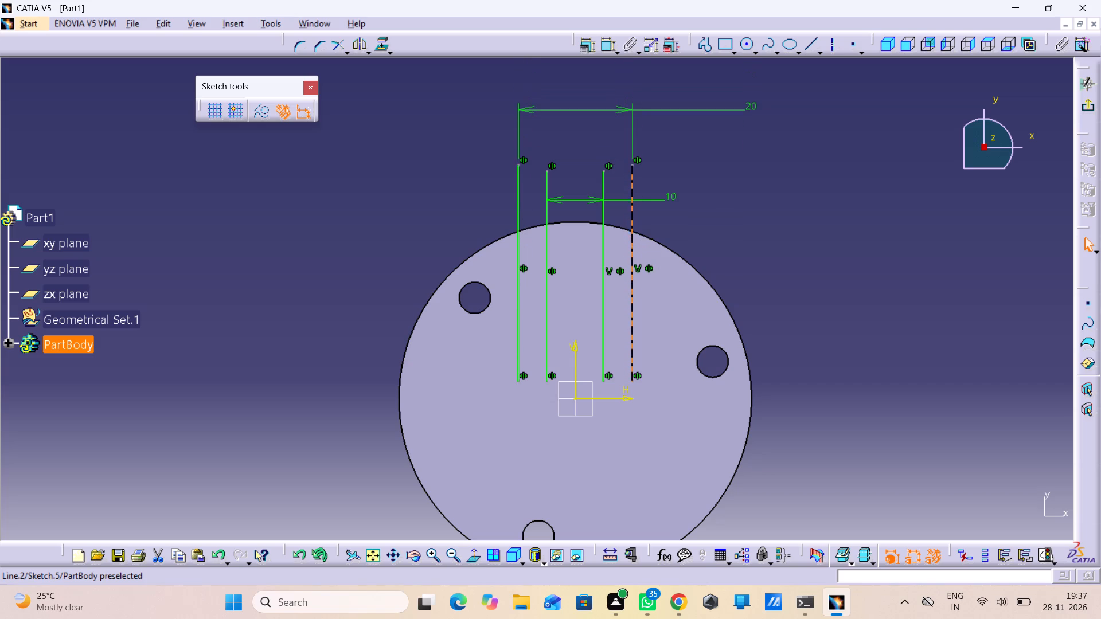
left_click_drag(640, 350, 636, 327)
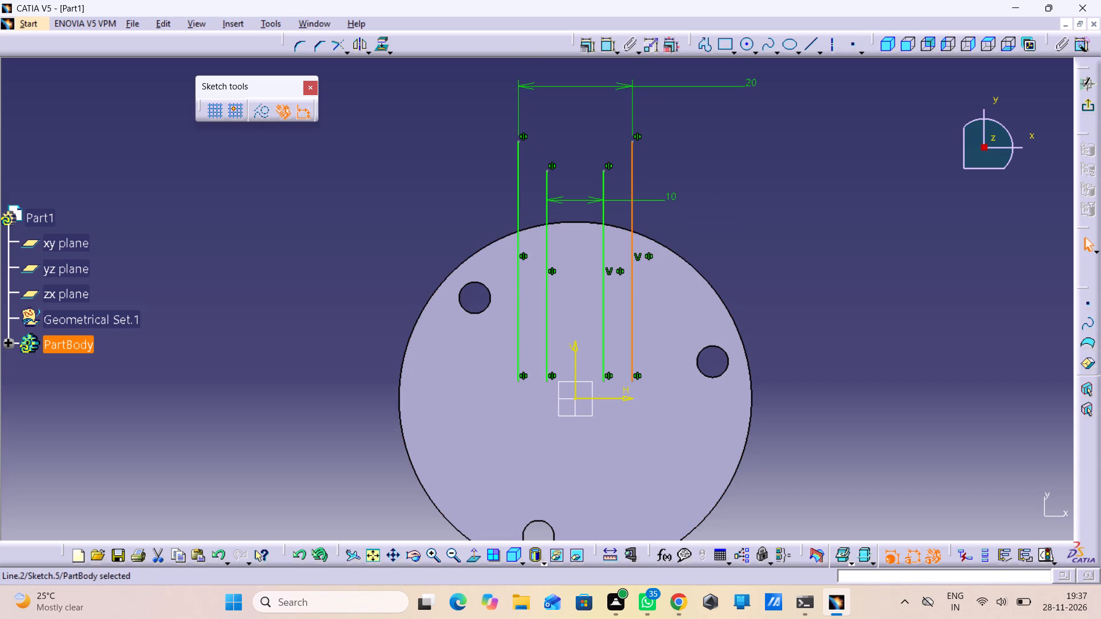
left_click_drag(776, 272, 776, 280)
left_click_drag(630, 381, 634, 403)
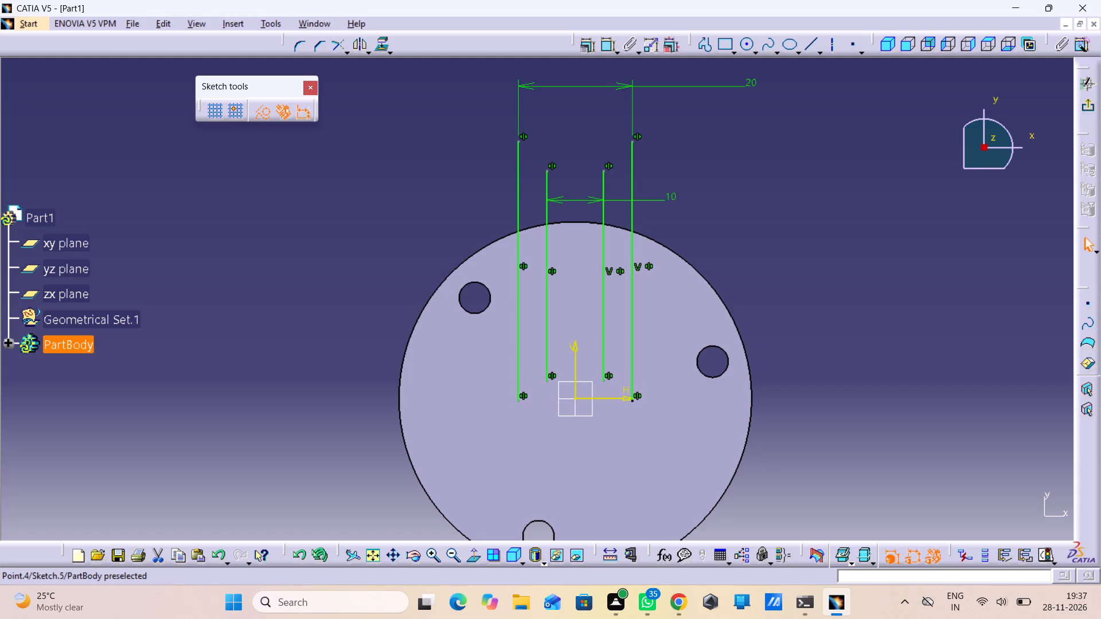
left_click_drag(634, 403, 633, 397)
left_click_drag(633, 397, 638, 398)
left_click(921, 301)
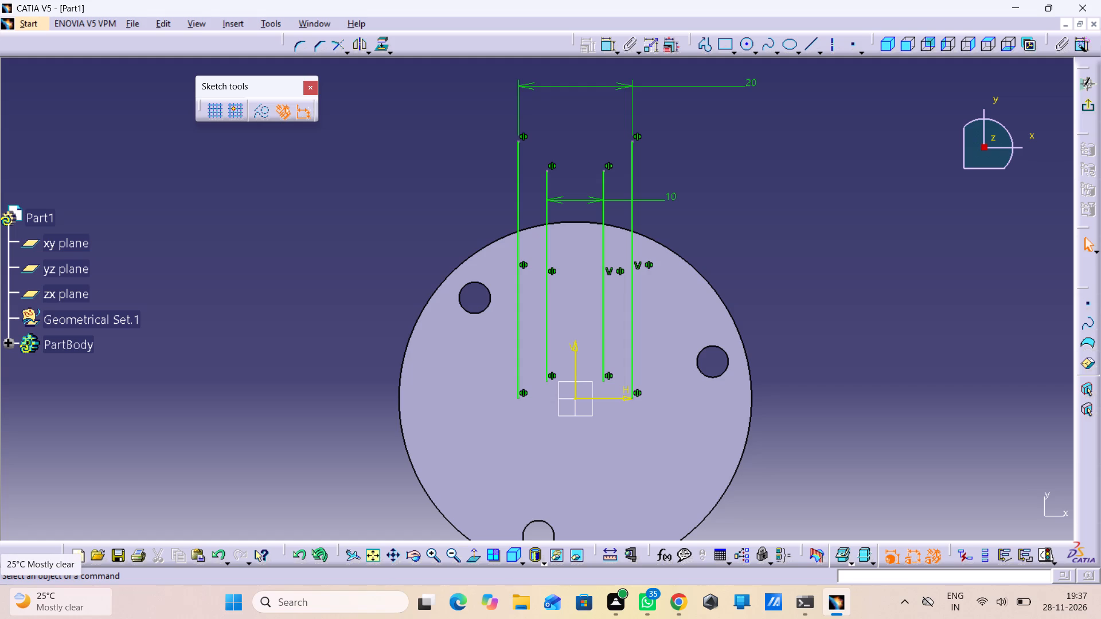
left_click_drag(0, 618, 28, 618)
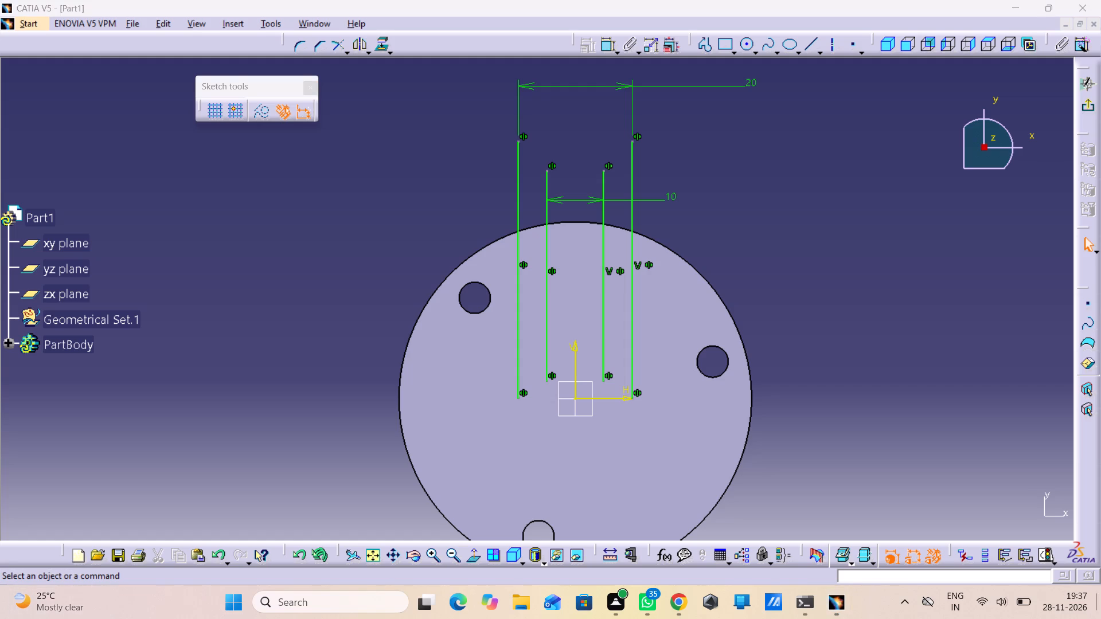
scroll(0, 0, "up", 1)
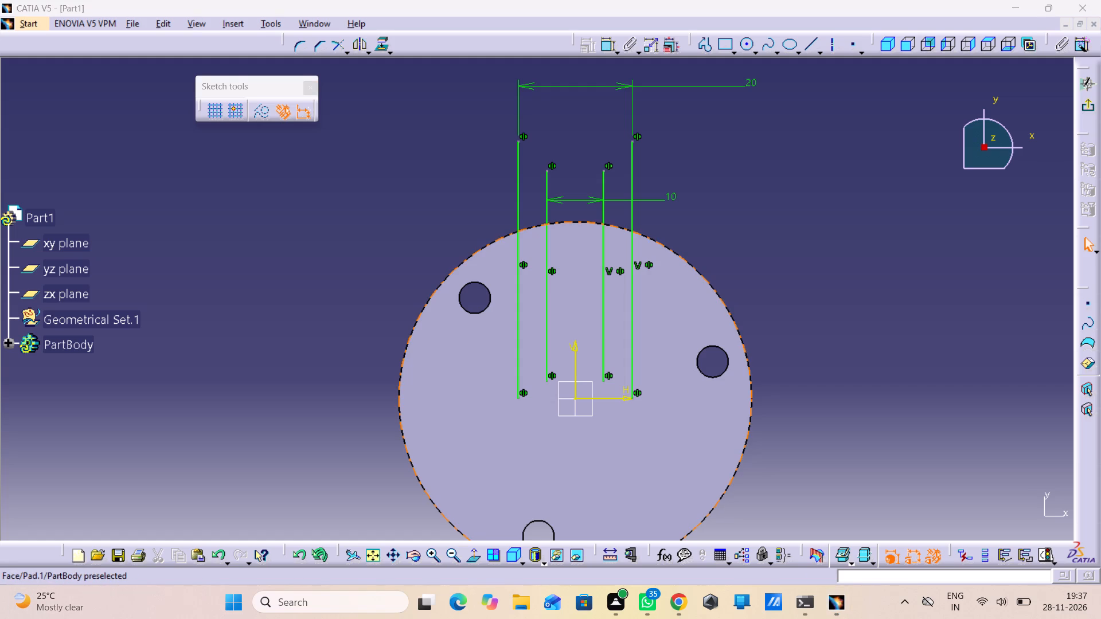
Draw a vertical axis about 85 mm long through the sketch origin, extending past the disc's edge at both ends.
double_click(833, 42)
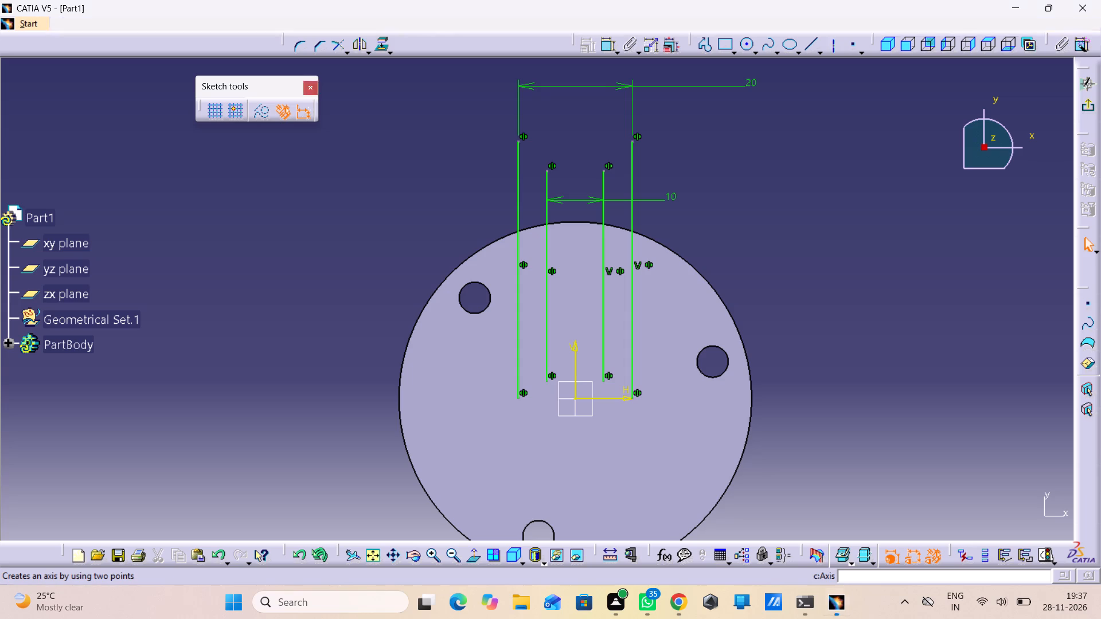
left_click(574, 178)
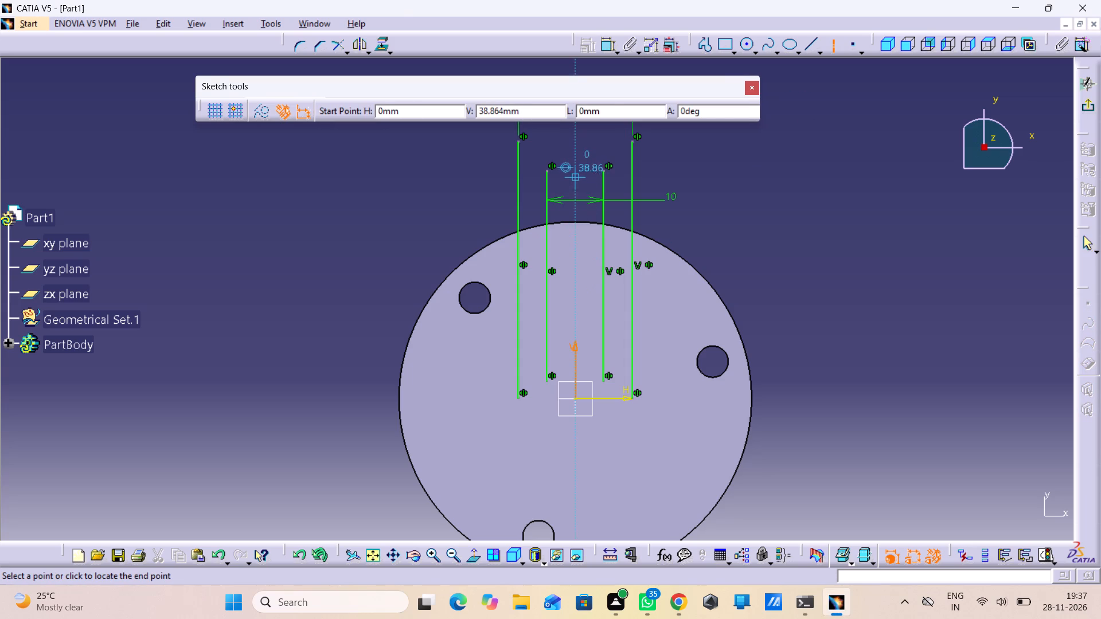
middle_click_drag(576, 480, 572, 504)
right_click(576, 480)
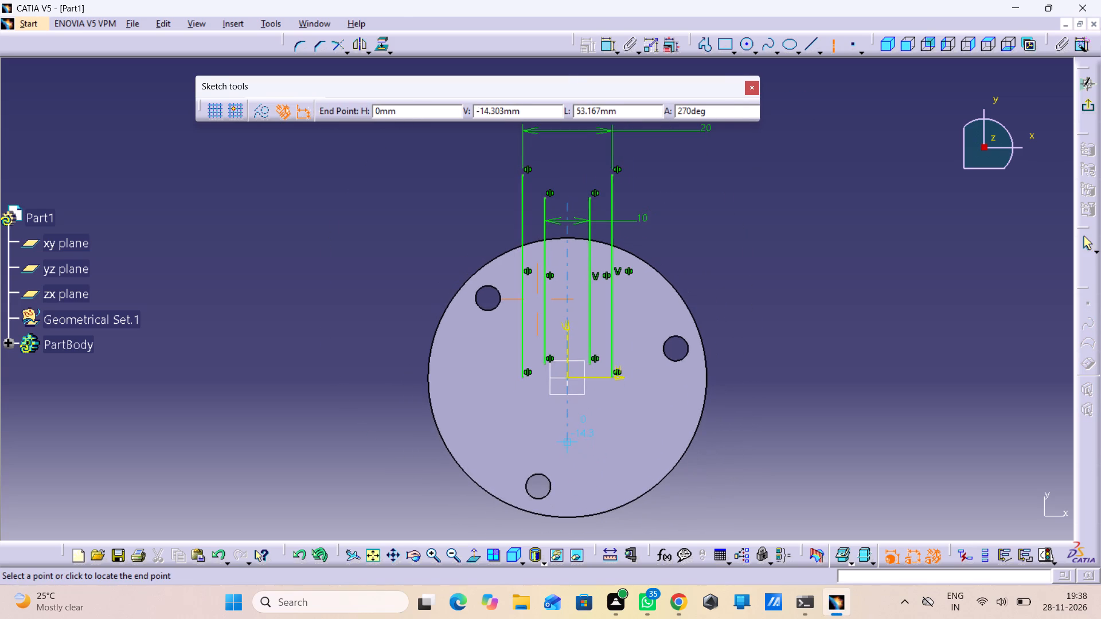
middle_click_drag(570, 502, 575, 395)
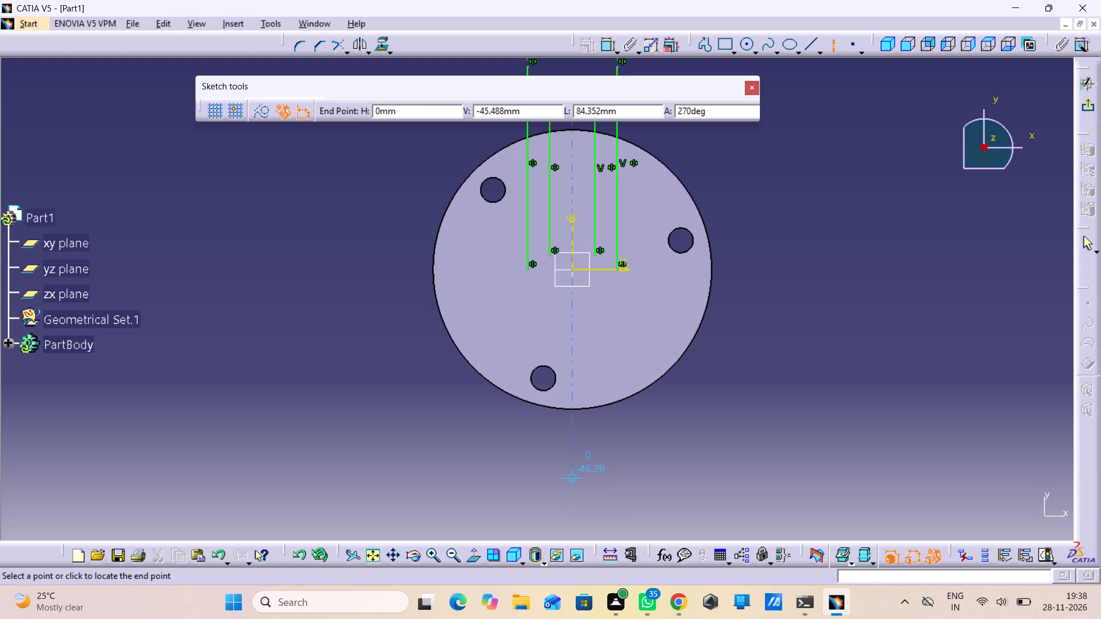
left_click(571, 473)
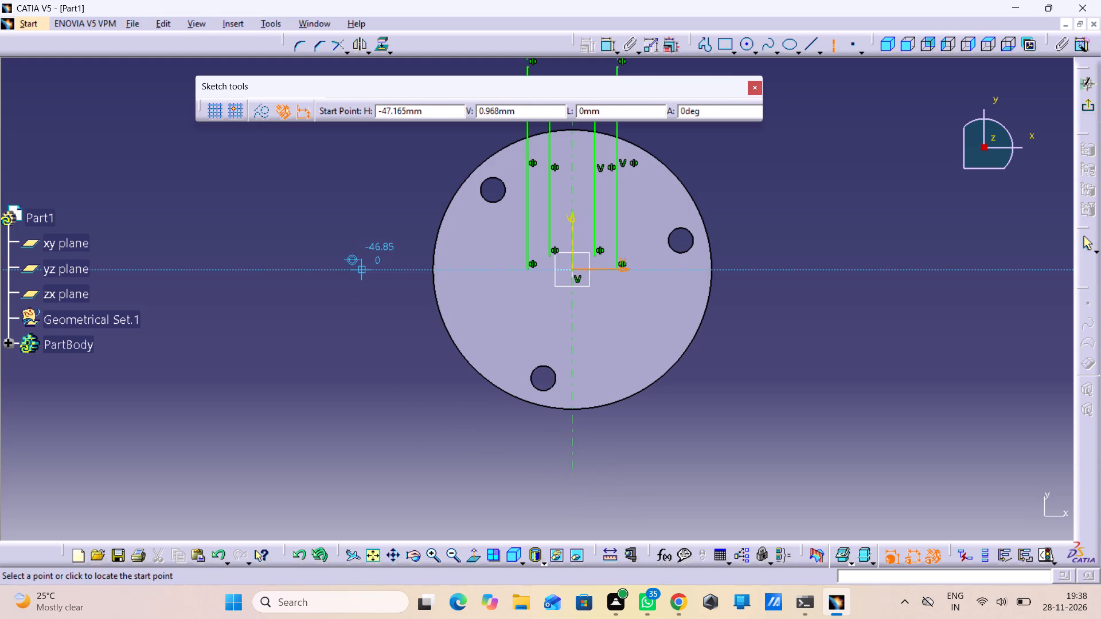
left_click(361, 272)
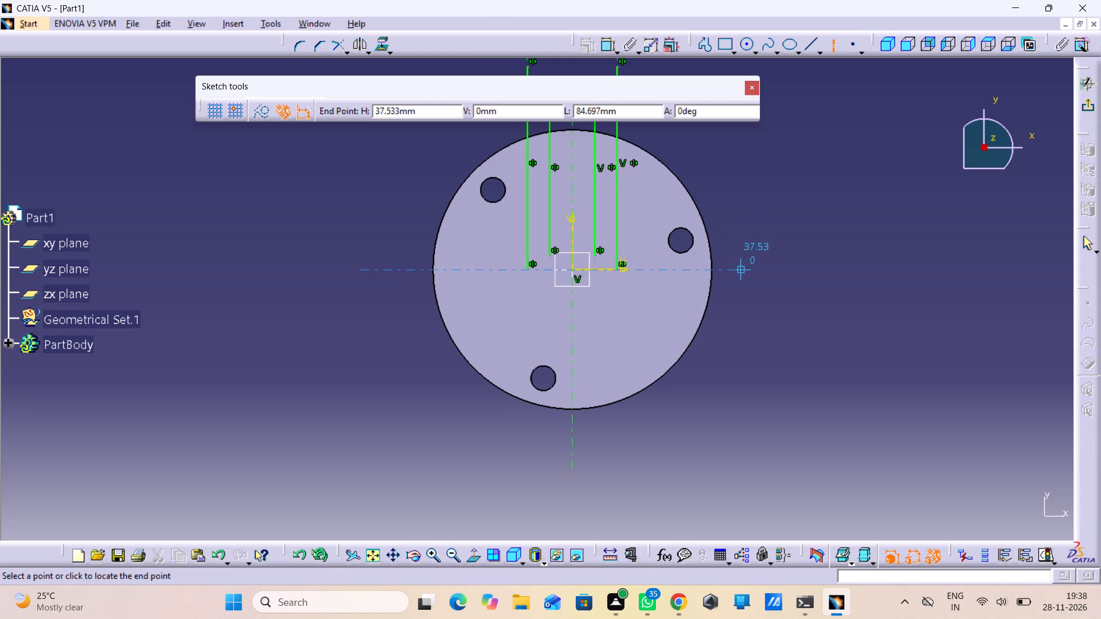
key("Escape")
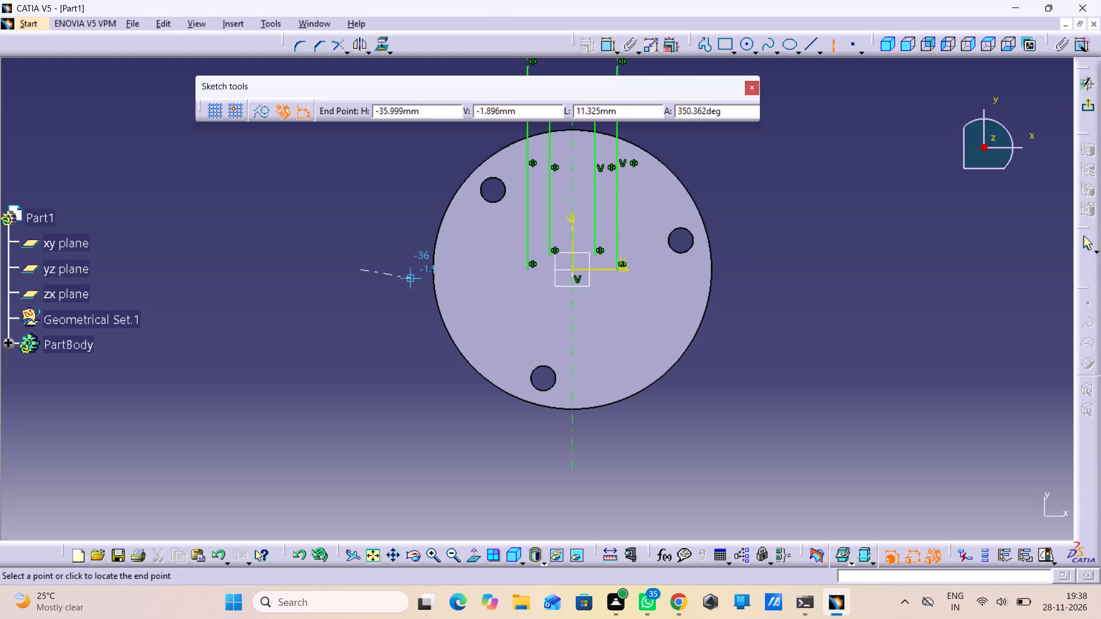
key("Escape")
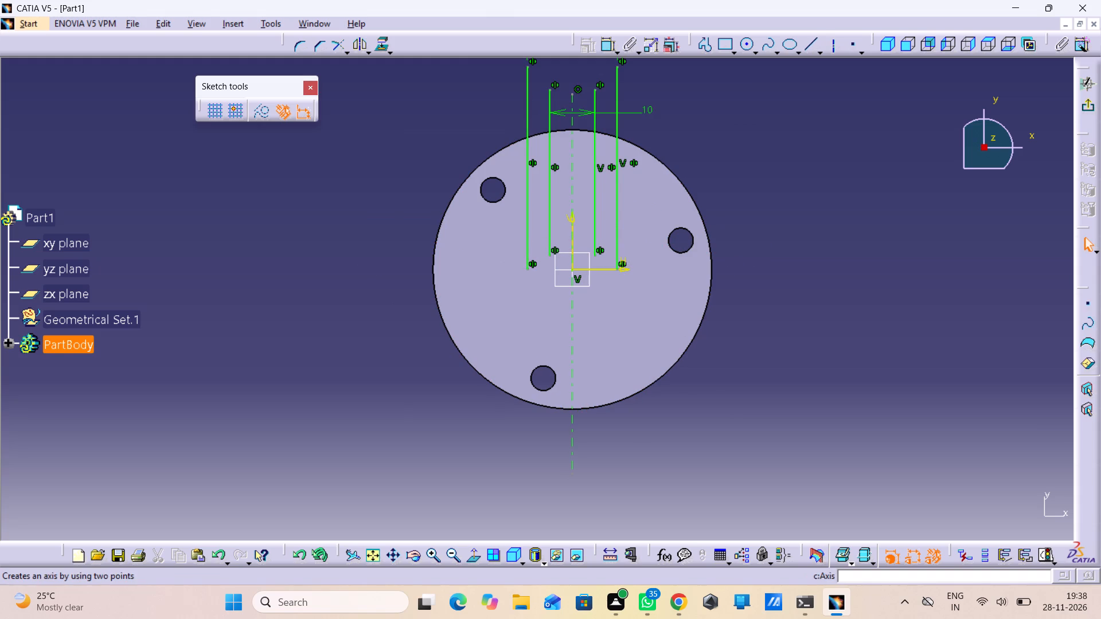
Draw two crossing inclined axes through the disc's centre, one rising at about 45° and one falling at about 35°, both extending beyond the edge.
double_click(834, 45)
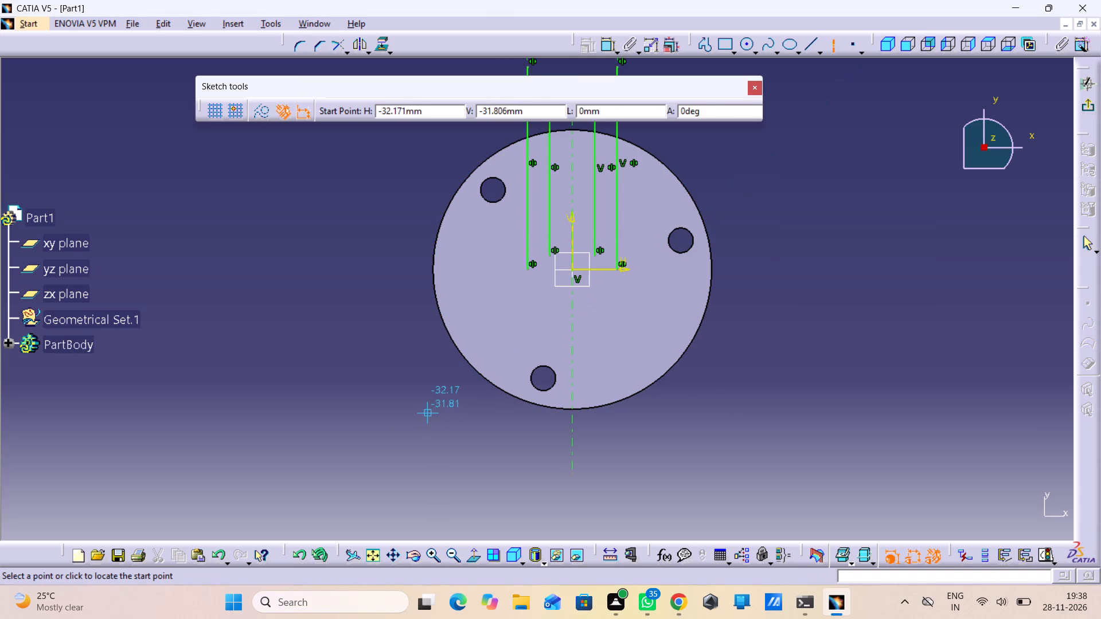
left_click_drag(428, 411, 443, 399)
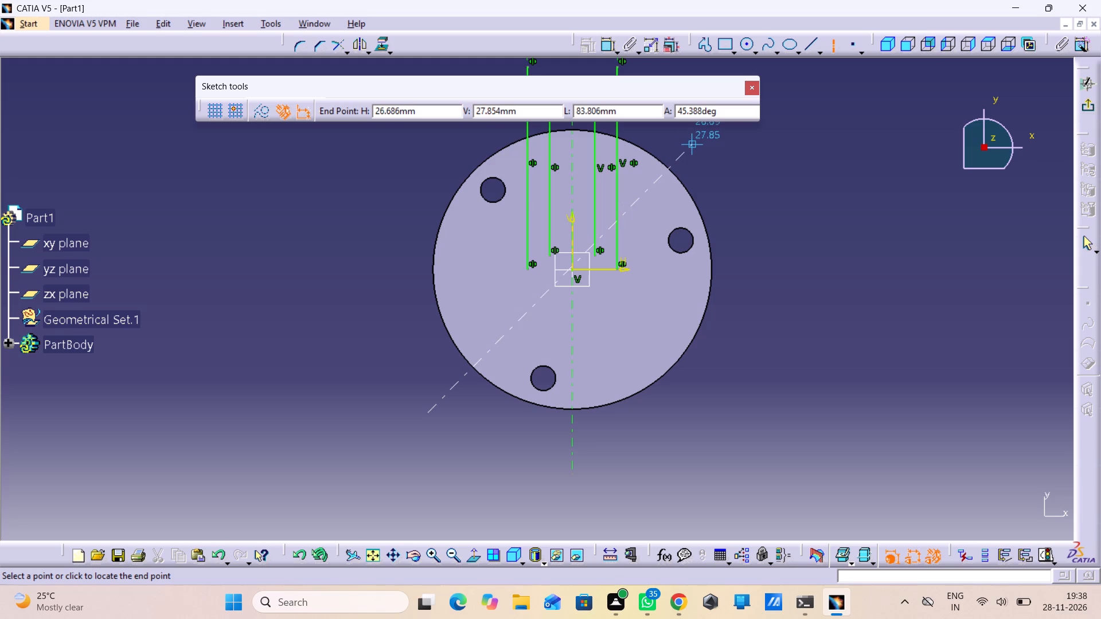
left_click(702, 139)
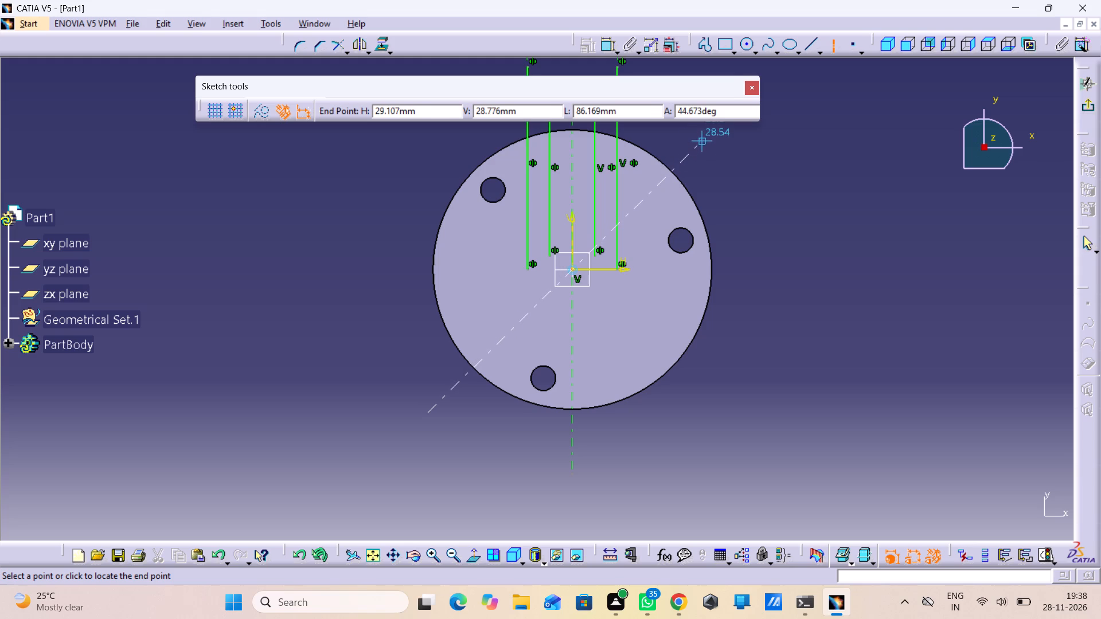
left_click(400, 148)
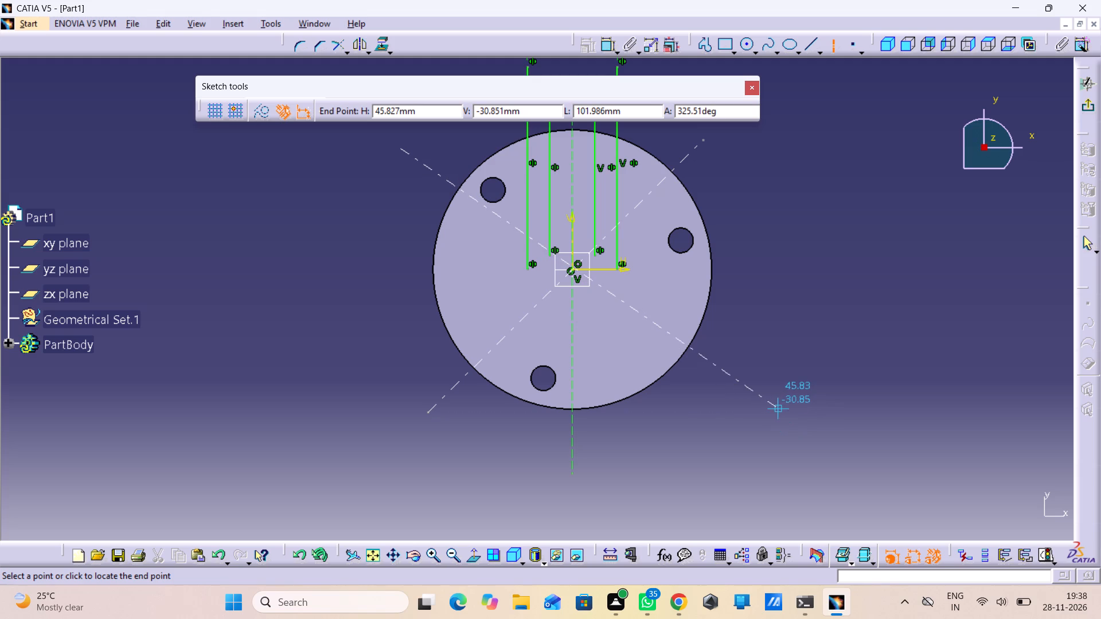
left_click(780, 416)
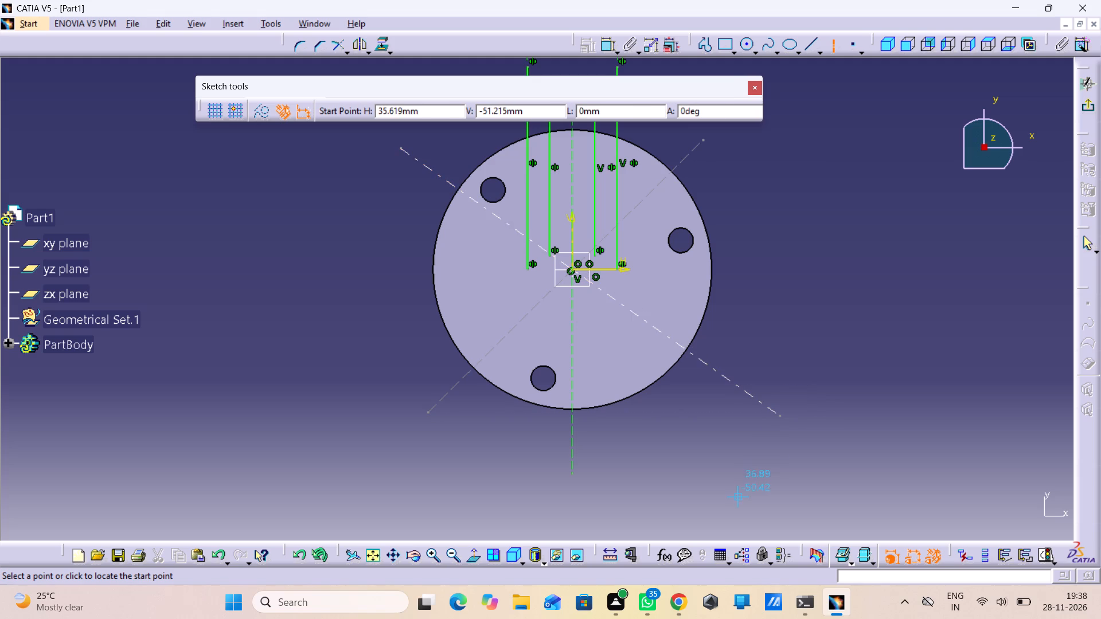
left_click(834, 46)
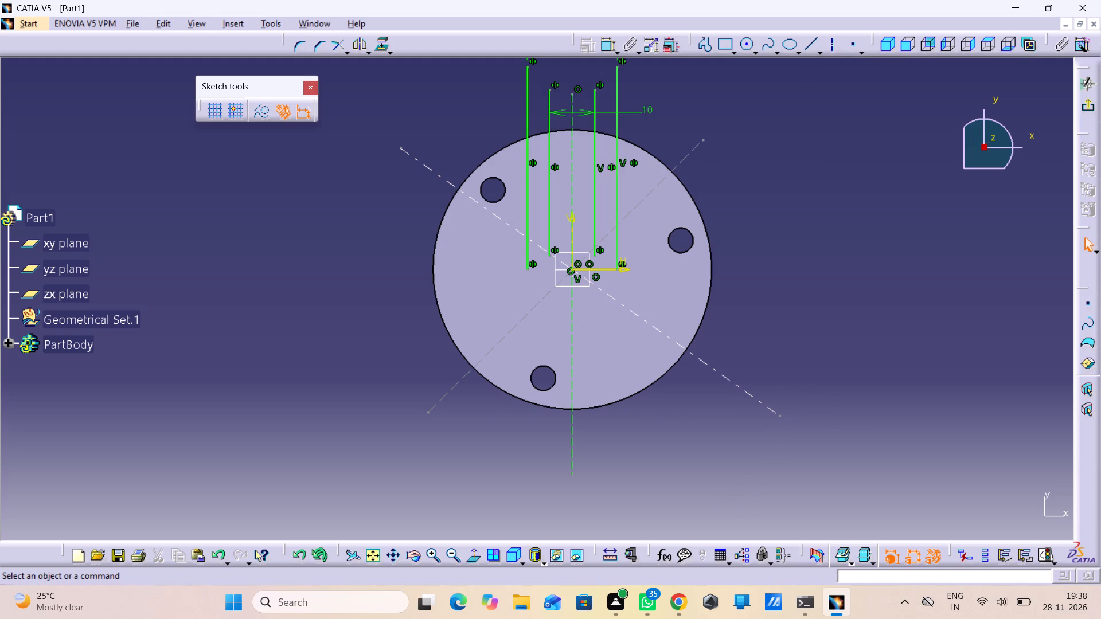
left_click(805, 237)
Dimension the angle between the vertical axis's upper half and the falling axis's lower half, and set it to 120°.
double_click(606, 48)
left_click(570, 173)
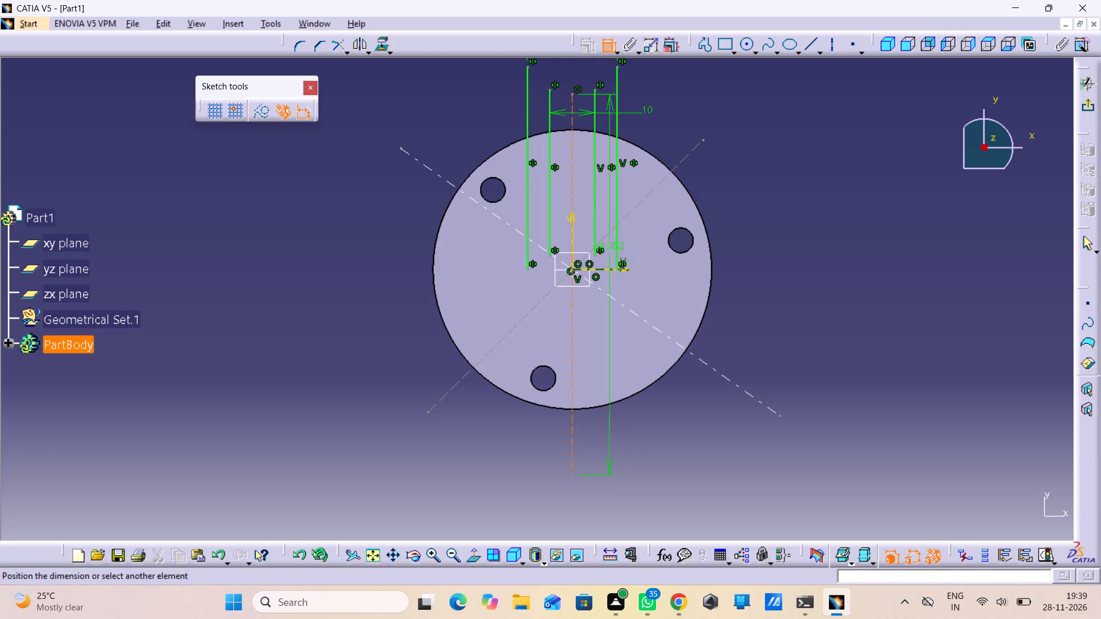
left_click(655, 330)
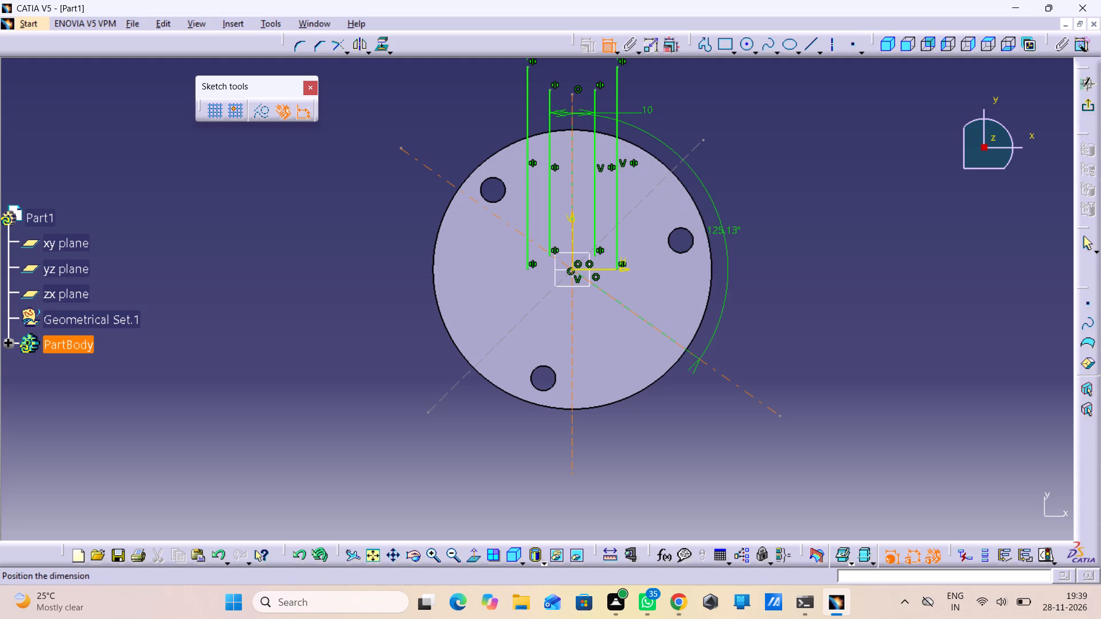
left_click(727, 234)
left_click(726, 226)
double_click(727, 226)
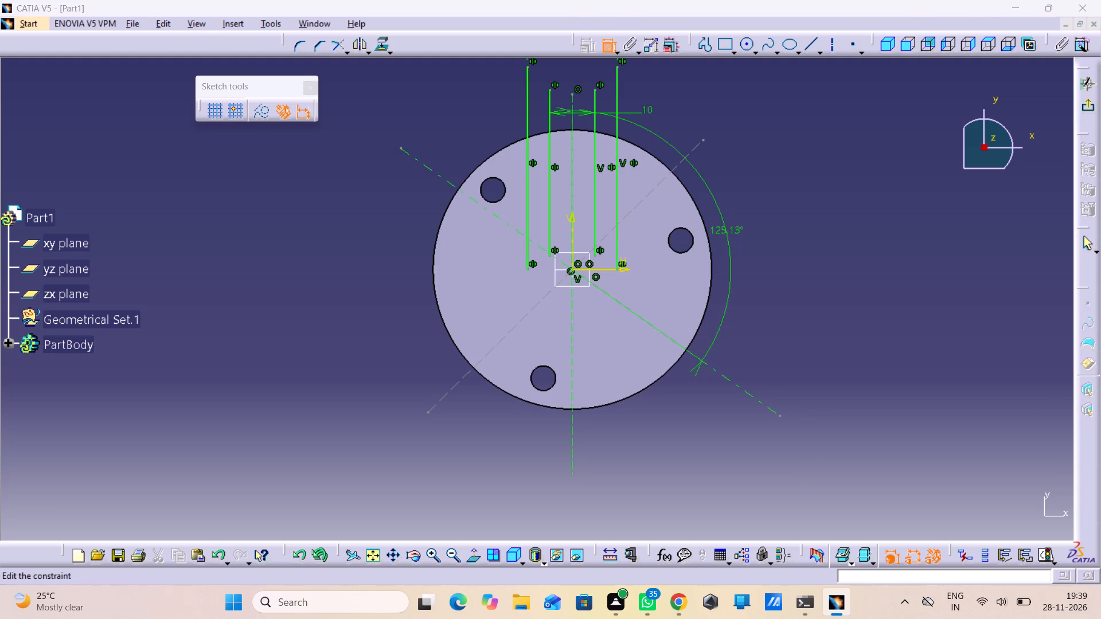
type("15")
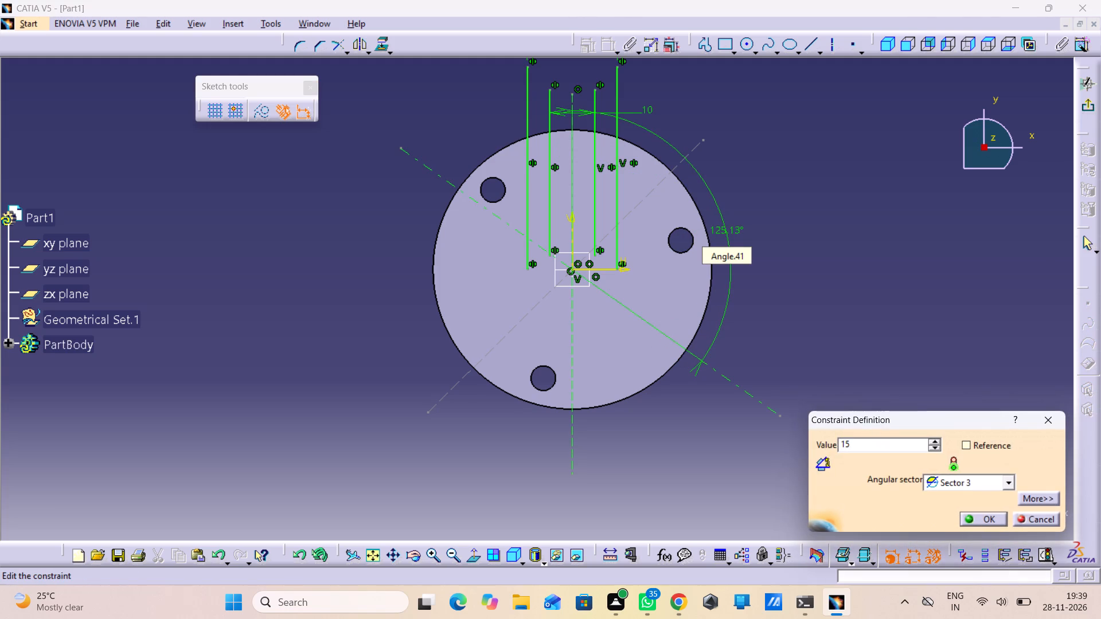
key("BackSpace")
type("20")
key("Return")
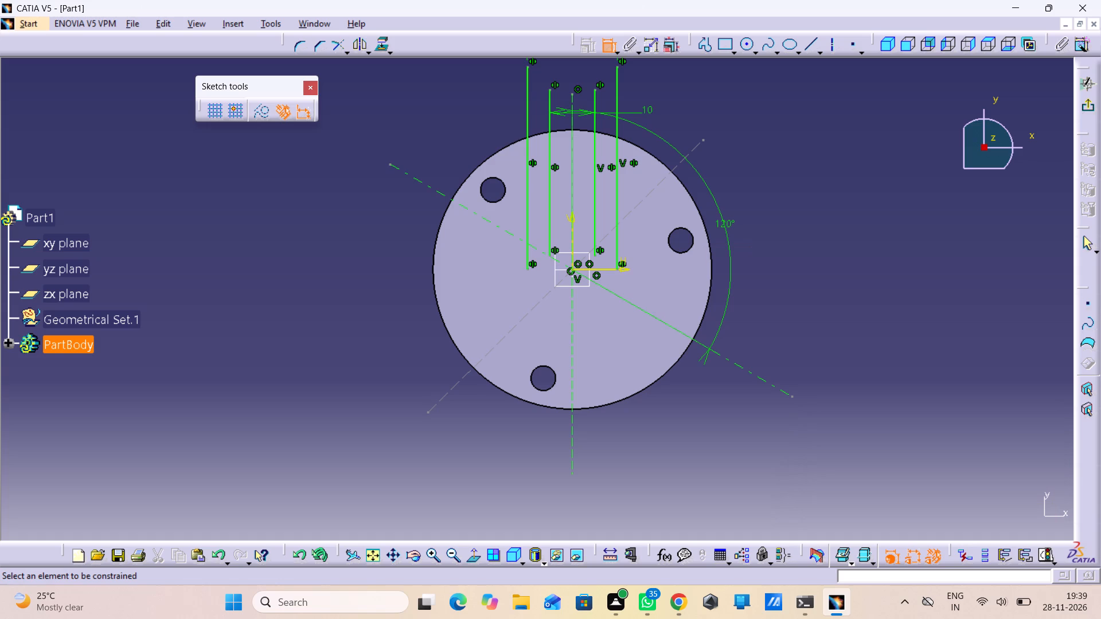
left_click(715, 260)
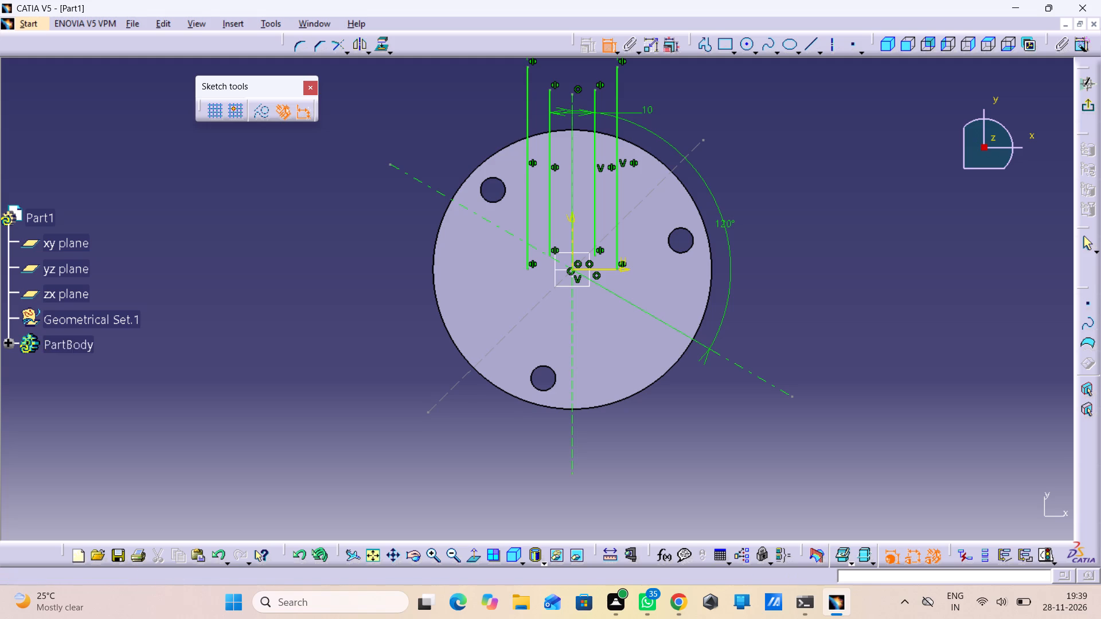
Dimension the angle between the vertical axis's upper half and the rising axis's lower half, and set it to 120°.
left_click(572, 131)
left_click(459, 379)
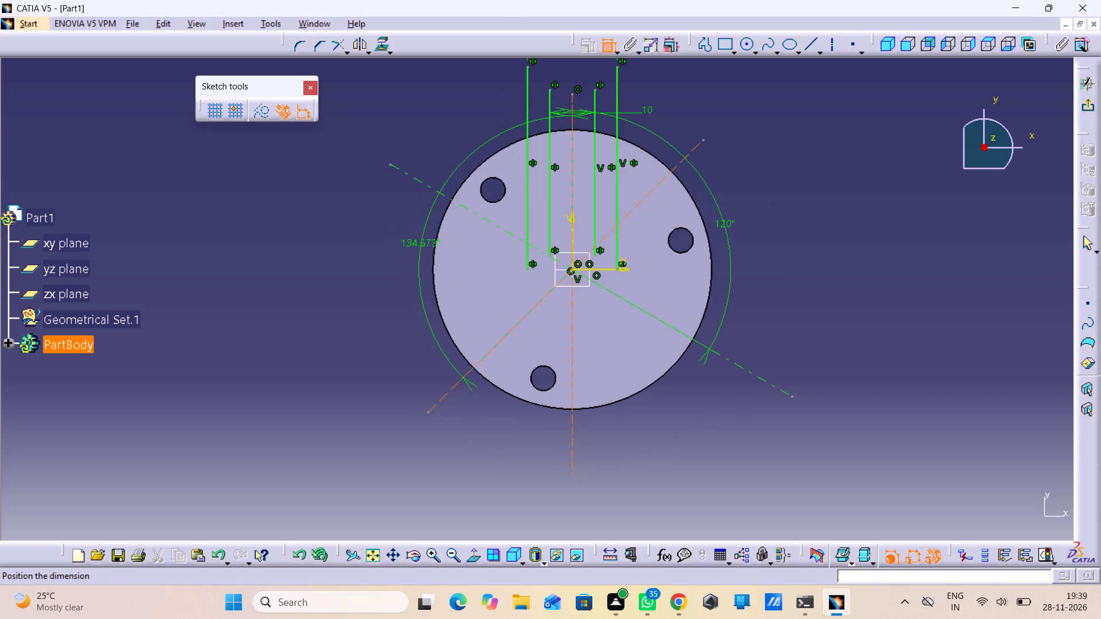
left_click(420, 247)
double_click(420, 247)
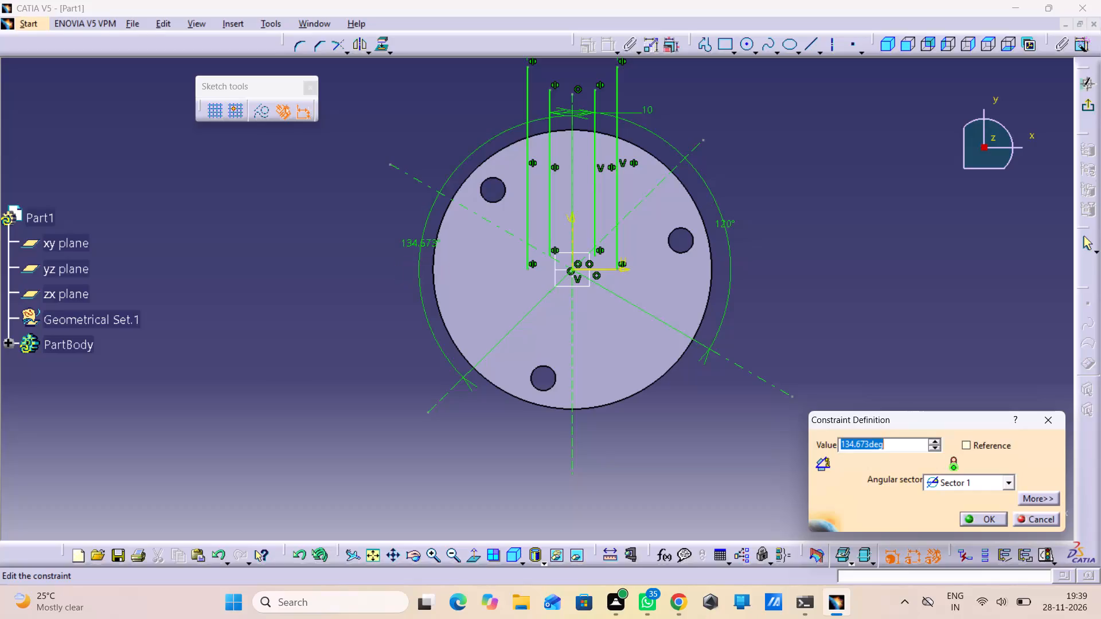
type("120")
key("Return")
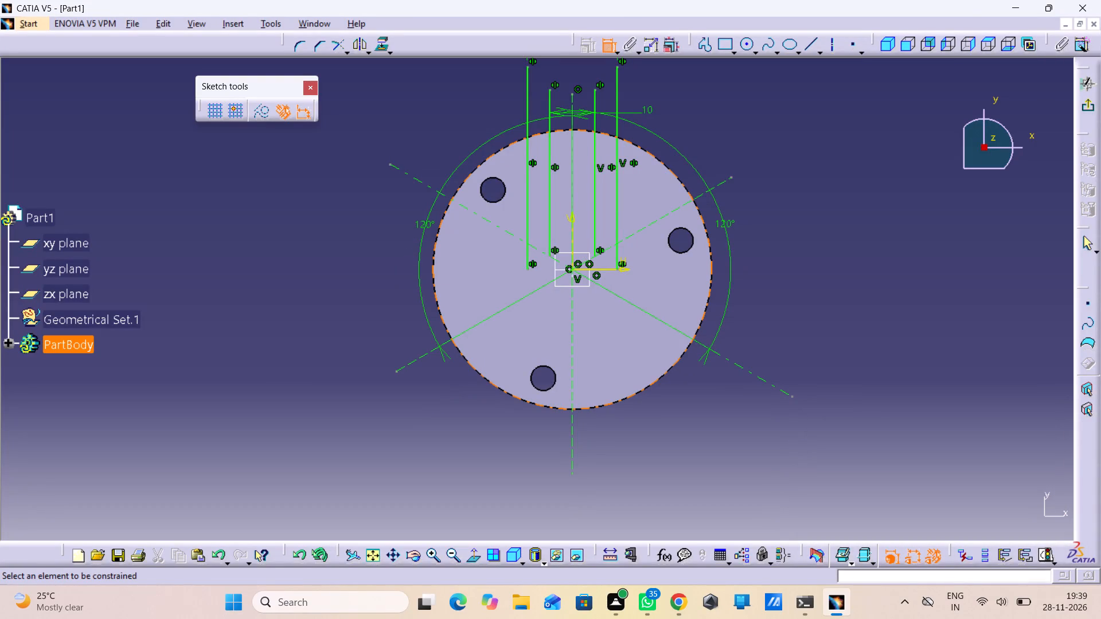
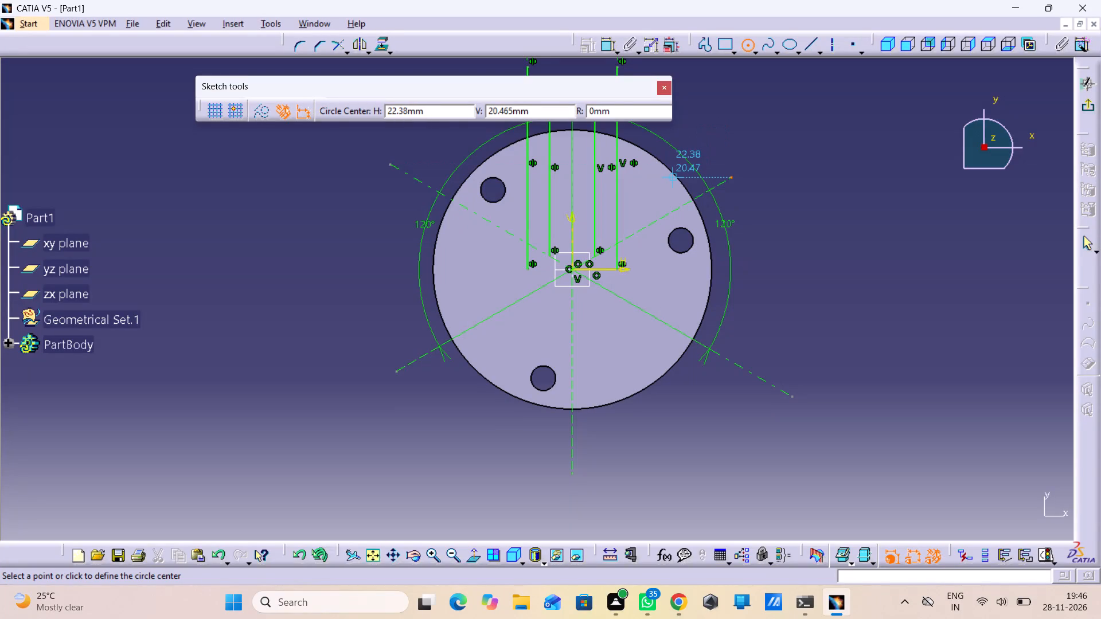
Sketch a circle centred on the sketch origin and dimension its diameter as 62 mm.
left_click(572, 268)
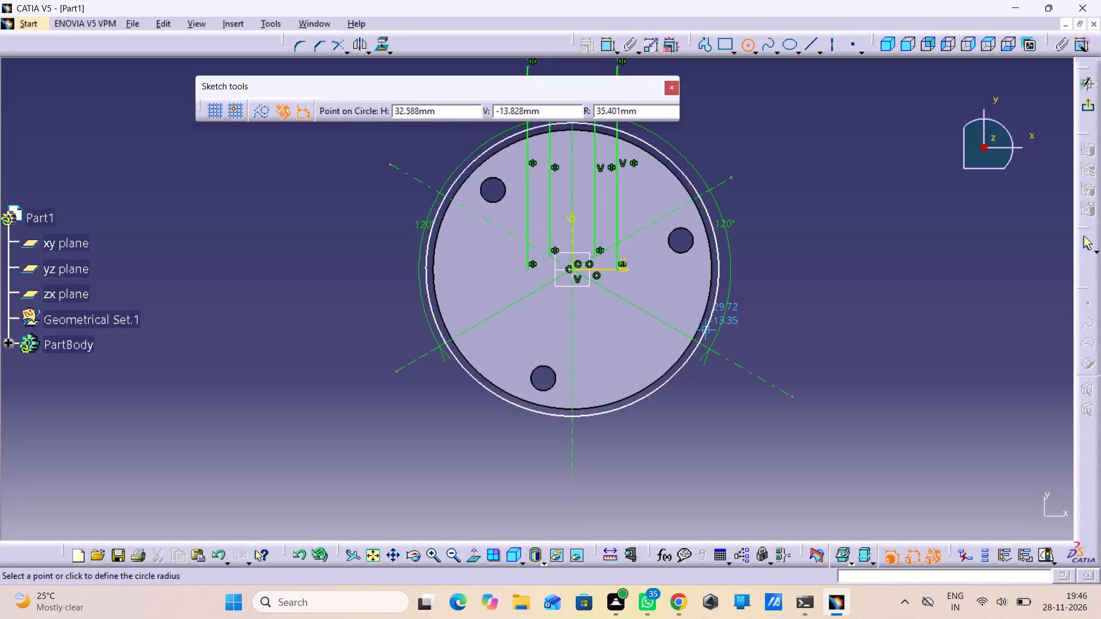
left_click(738, 314)
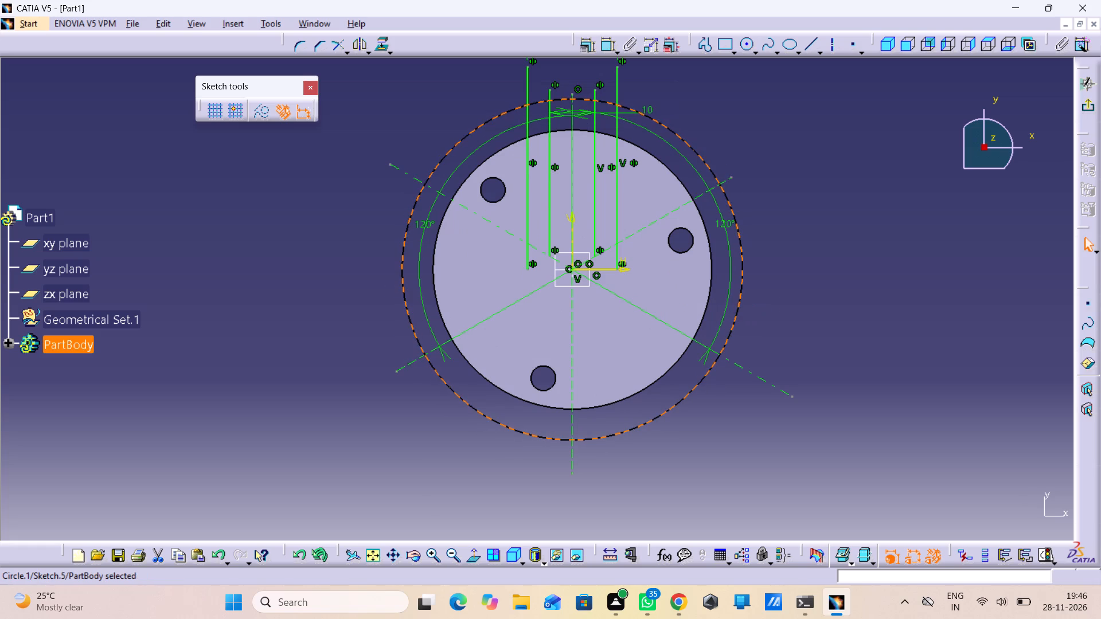
left_click(611, 45)
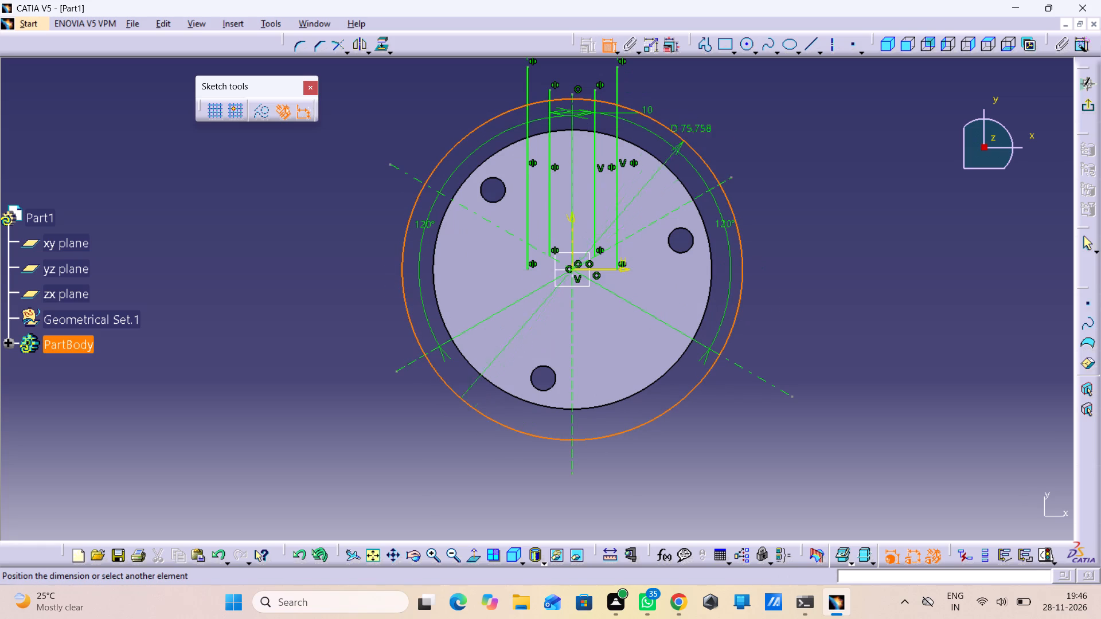
left_click(786, 239)
left_click(783, 230)
left_click(783, 230)
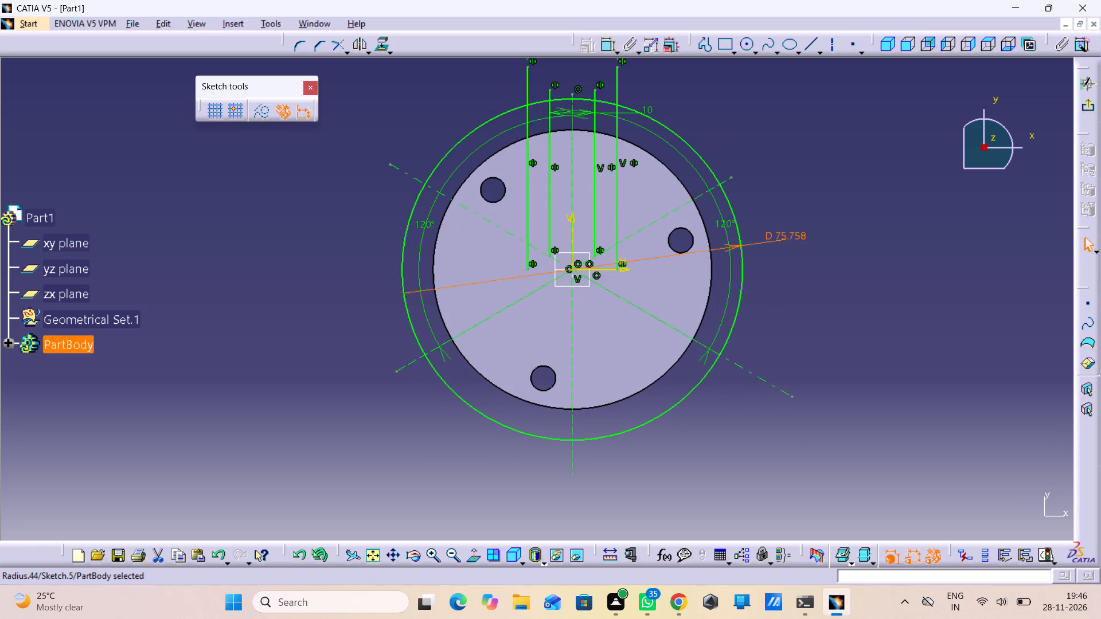
double_click(783, 230)
type("62")
key("Return")
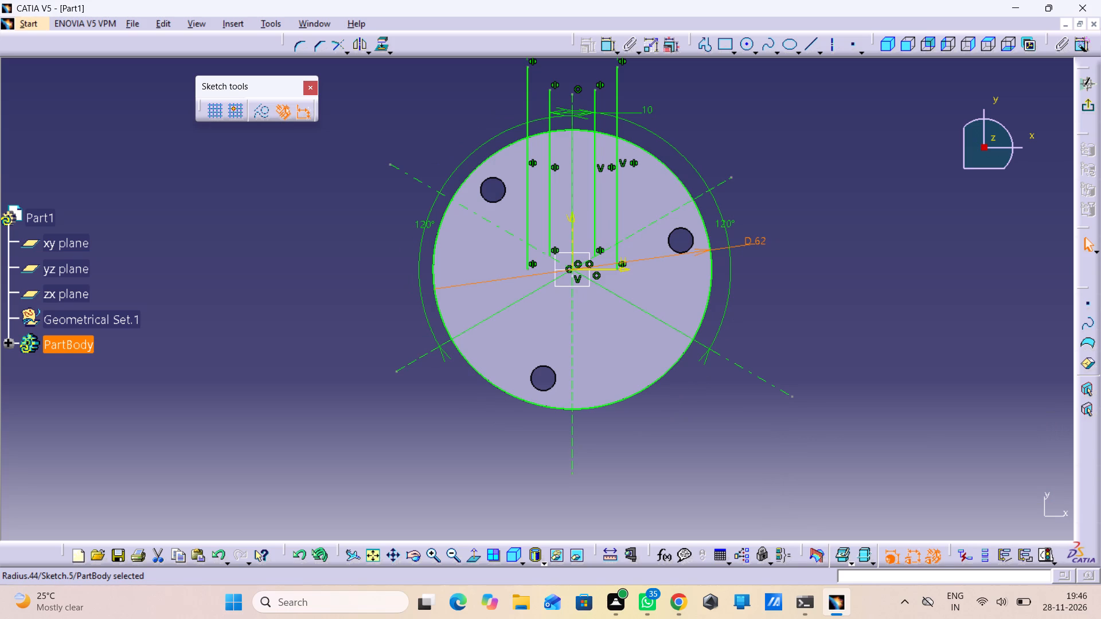
left_click(824, 217)
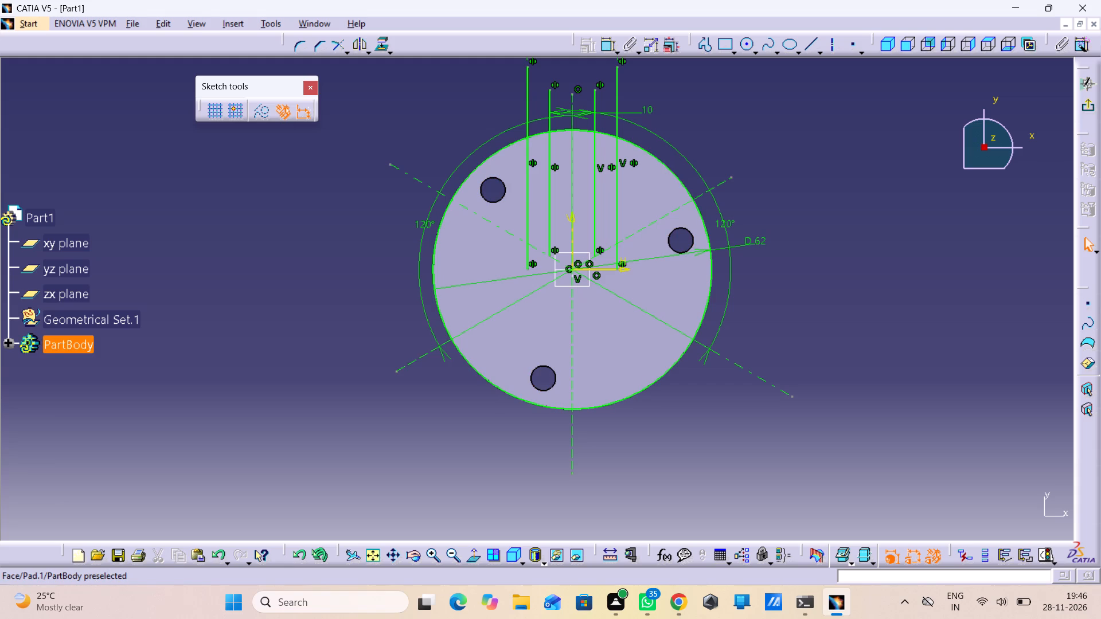
Extend the lower ends of the inner pair of vertical lines down to the sketch's horizontal axis.
left_click_drag(594, 254, 597, 270)
left_click(773, 96)
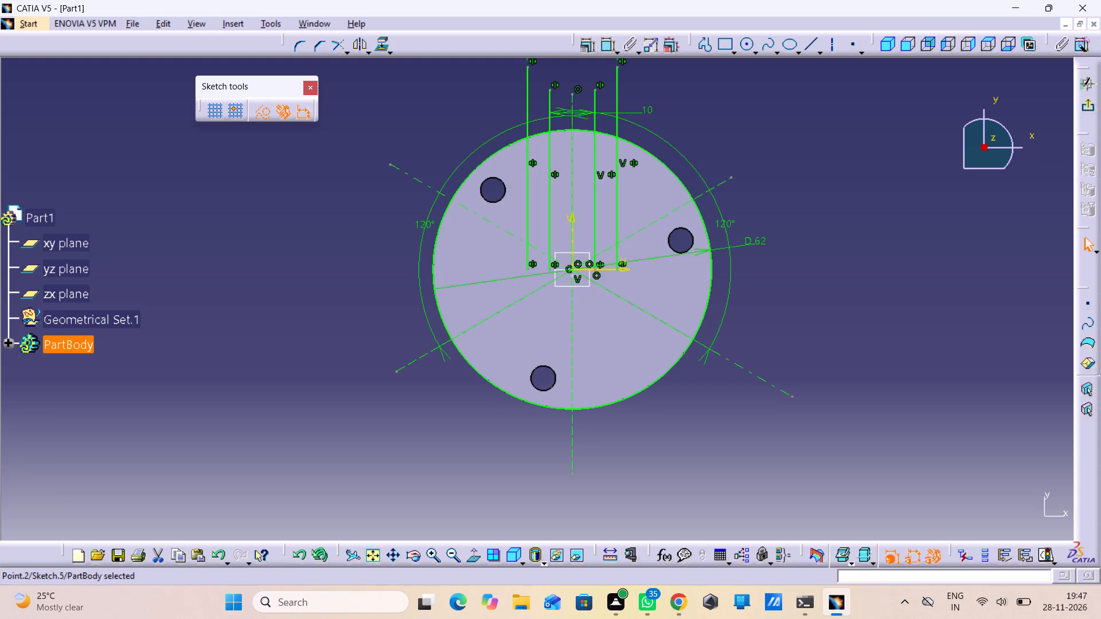
Mirror the four vertical lines about the rising inclined axis to create the set on the disc's lower-right side.
left_click(618, 81, "ctrl")
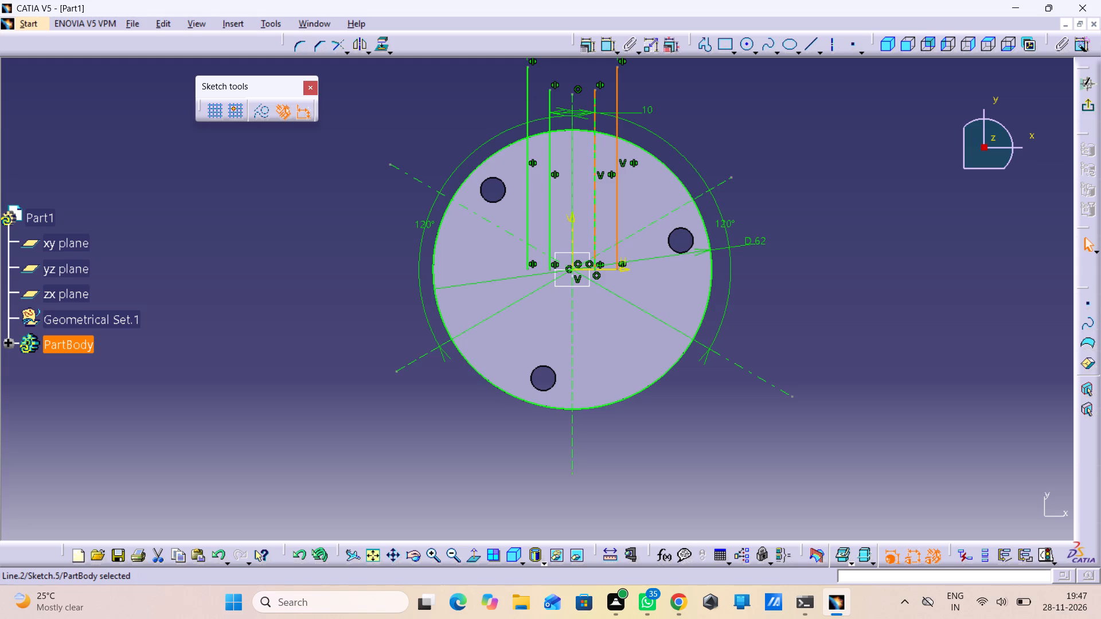
left_click(595, 113, "ctrl")
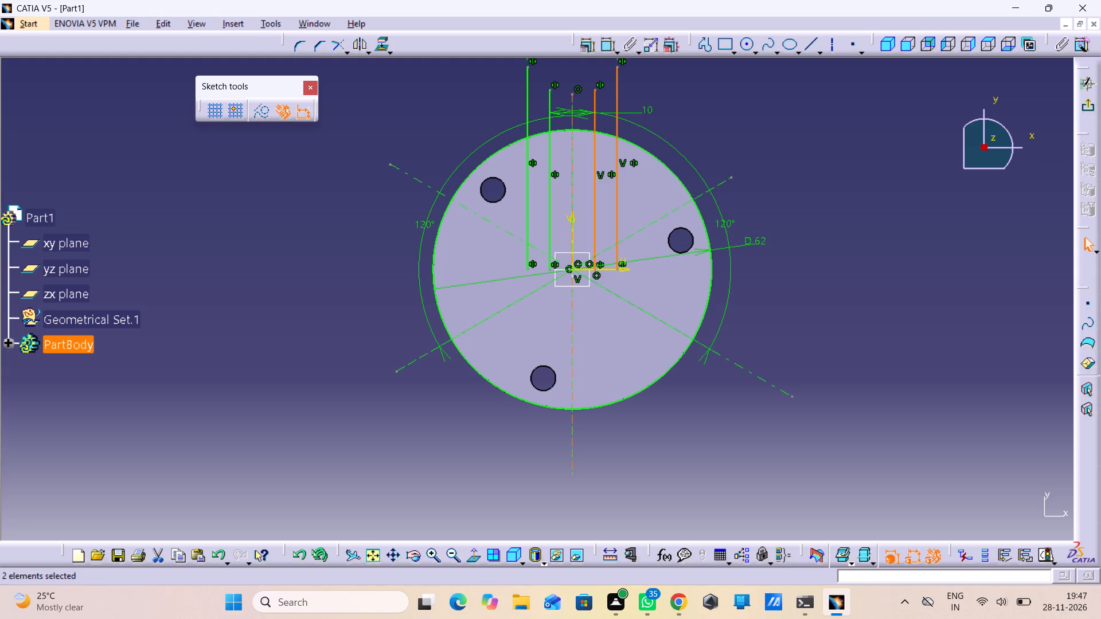
left_click(550, 114, "ctrl")
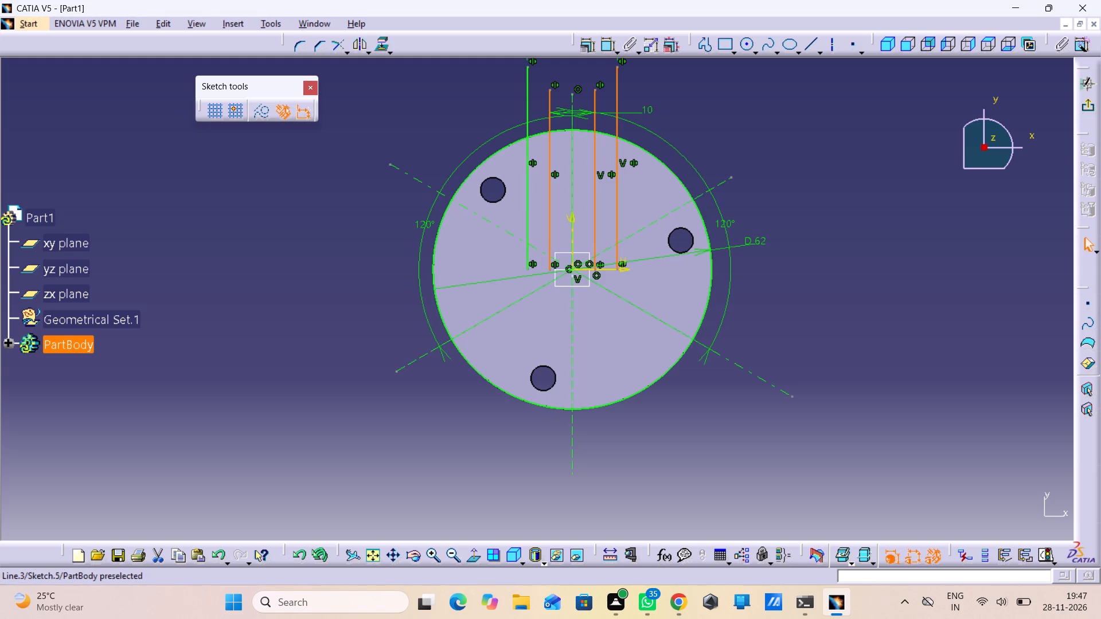
left_click(528, 96, "ctrl")
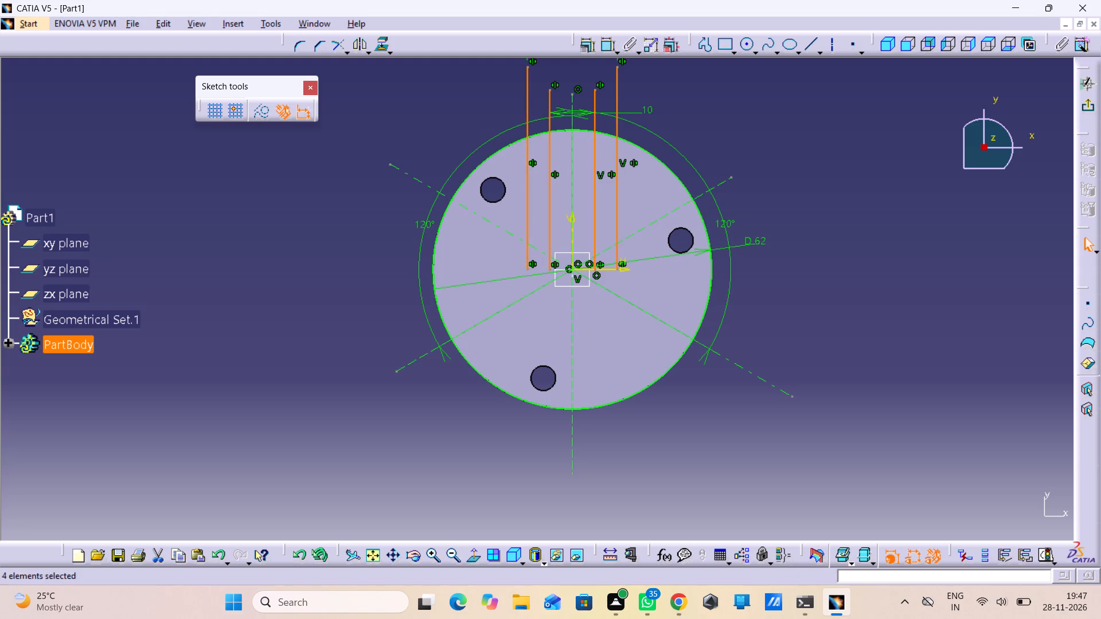
left_click(359, 48)
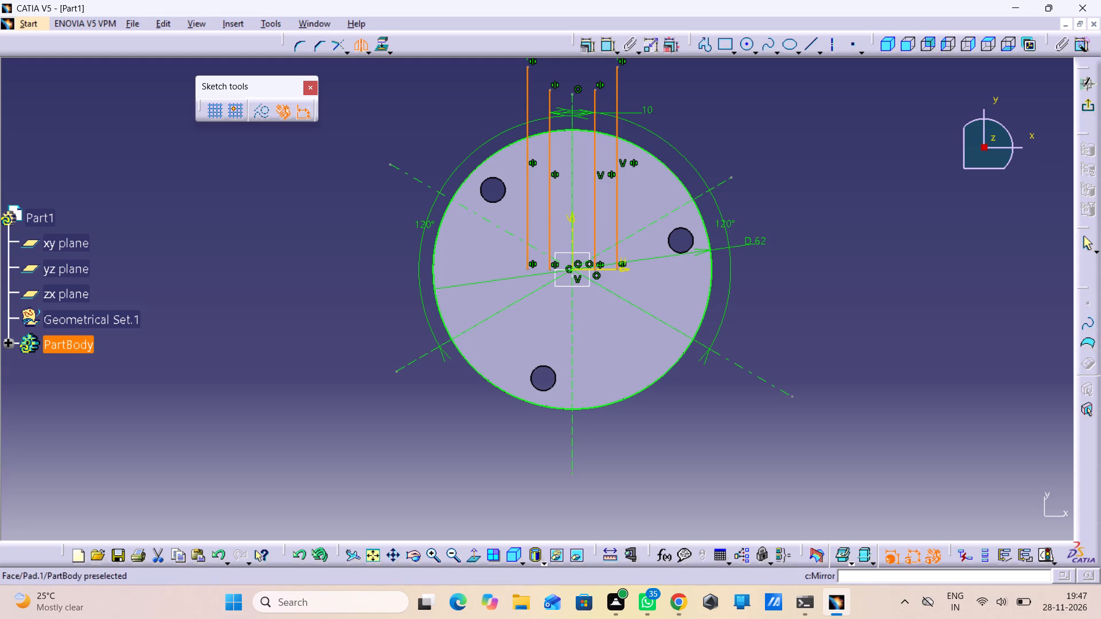
left_click(666, 216)
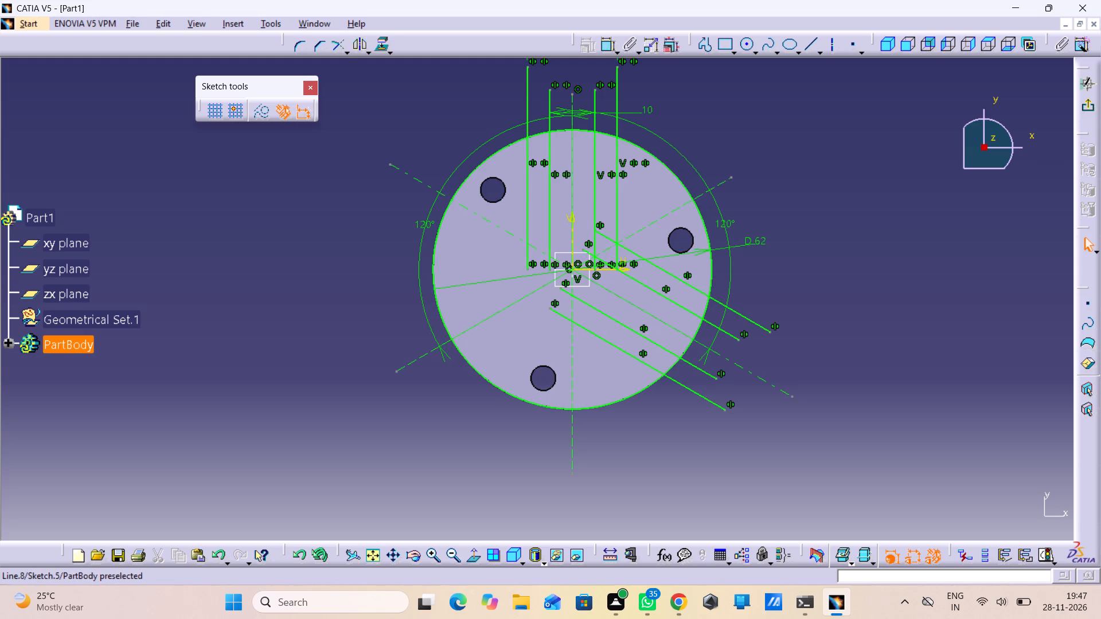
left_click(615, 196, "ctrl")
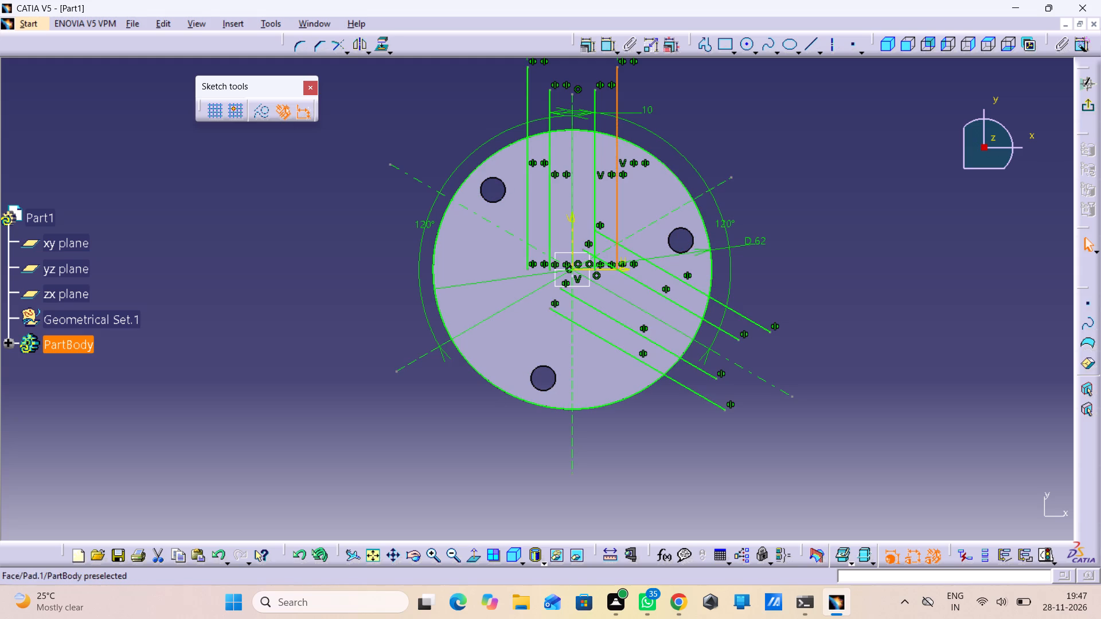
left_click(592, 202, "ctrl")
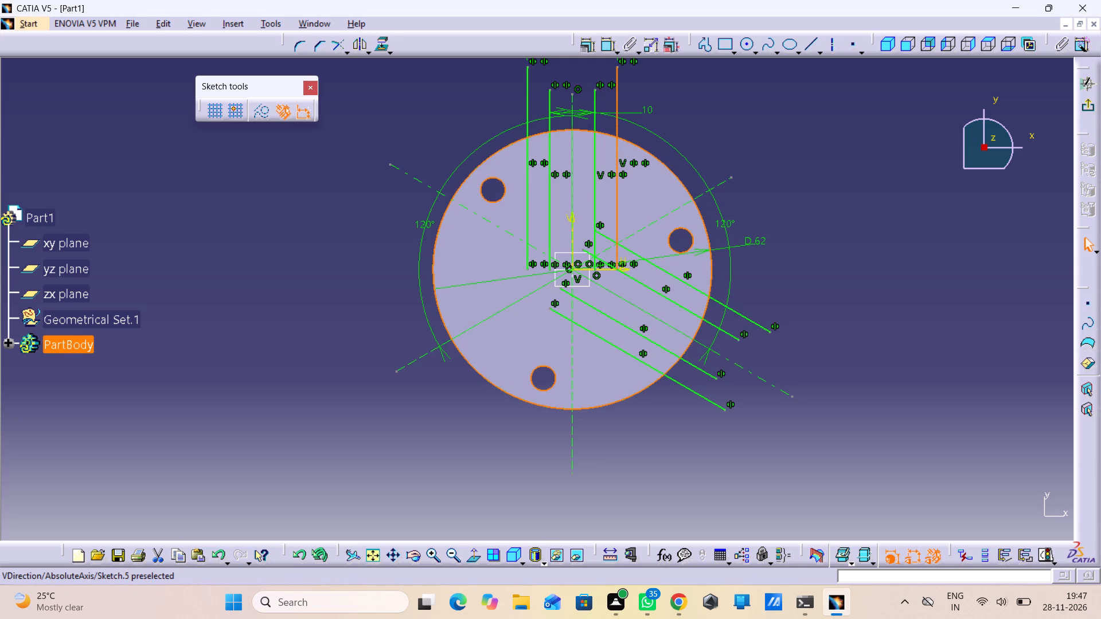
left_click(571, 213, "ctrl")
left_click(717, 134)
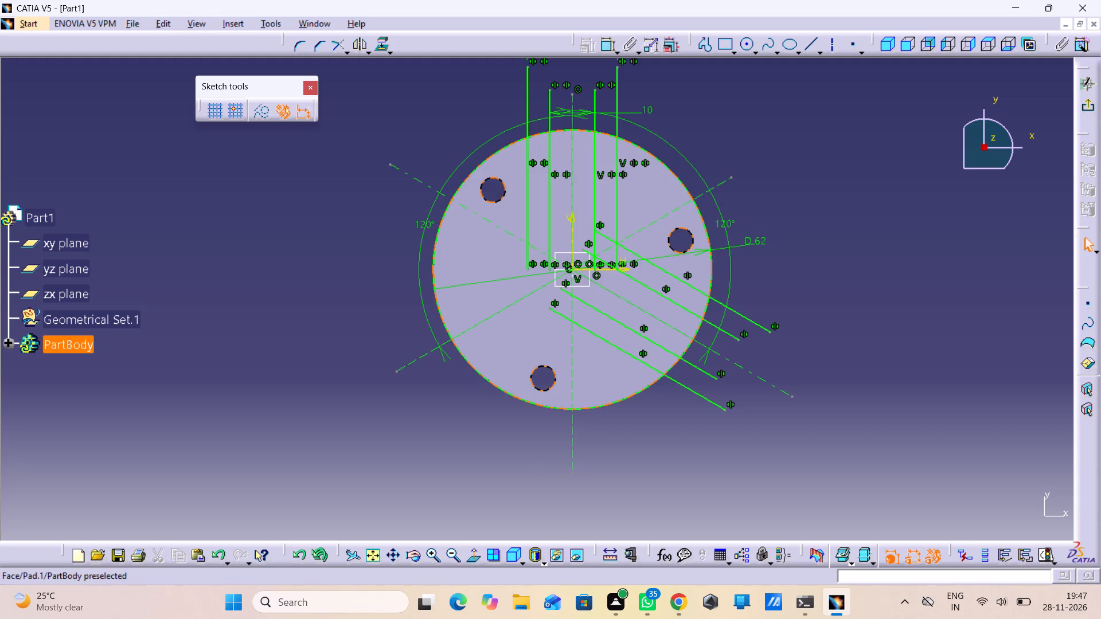
Mirror the four vertical lines about the falling inclined axis to create the set on the disc's lower-left side.
left_click(615, 119, "ctrl")
left_click(594, 150, "ctrl")
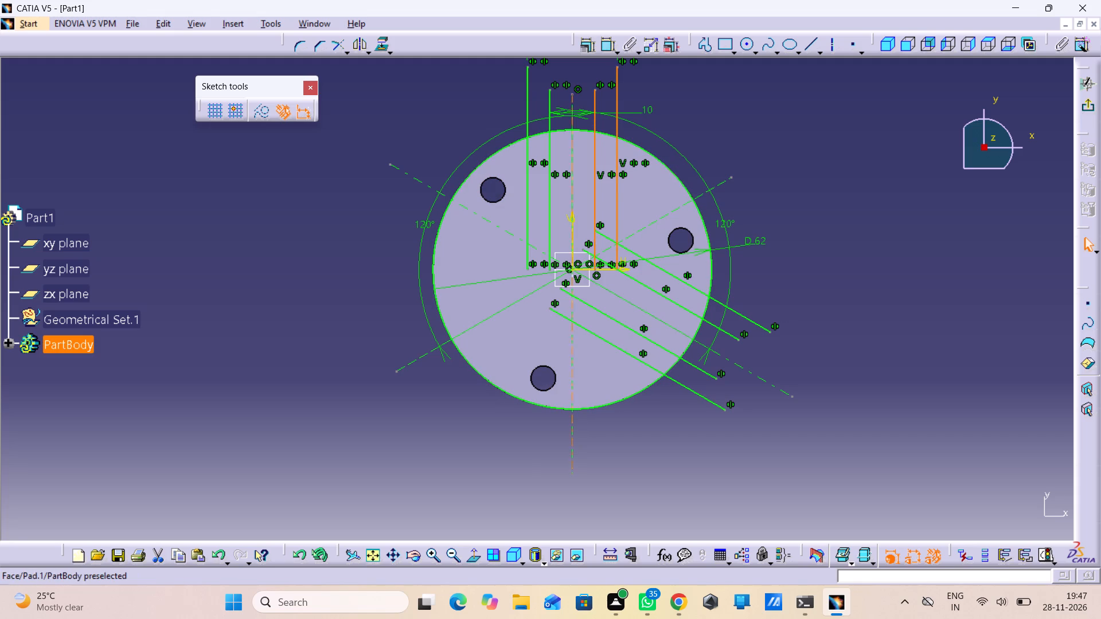
left_click(553, 170, "ctrl")
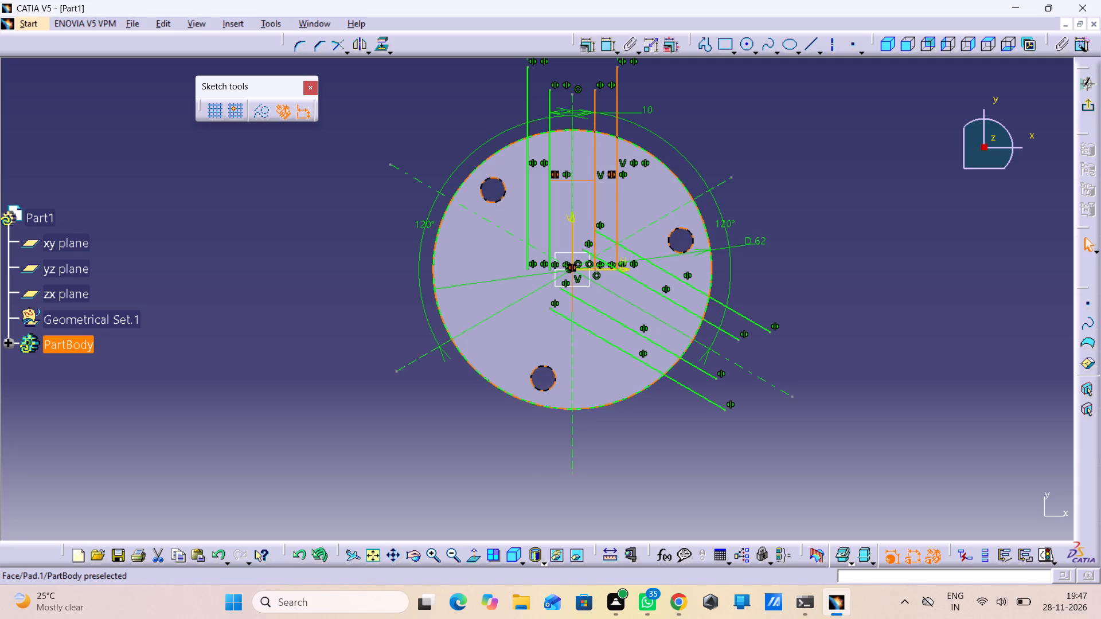
left_click(549, 178, "ctrl")
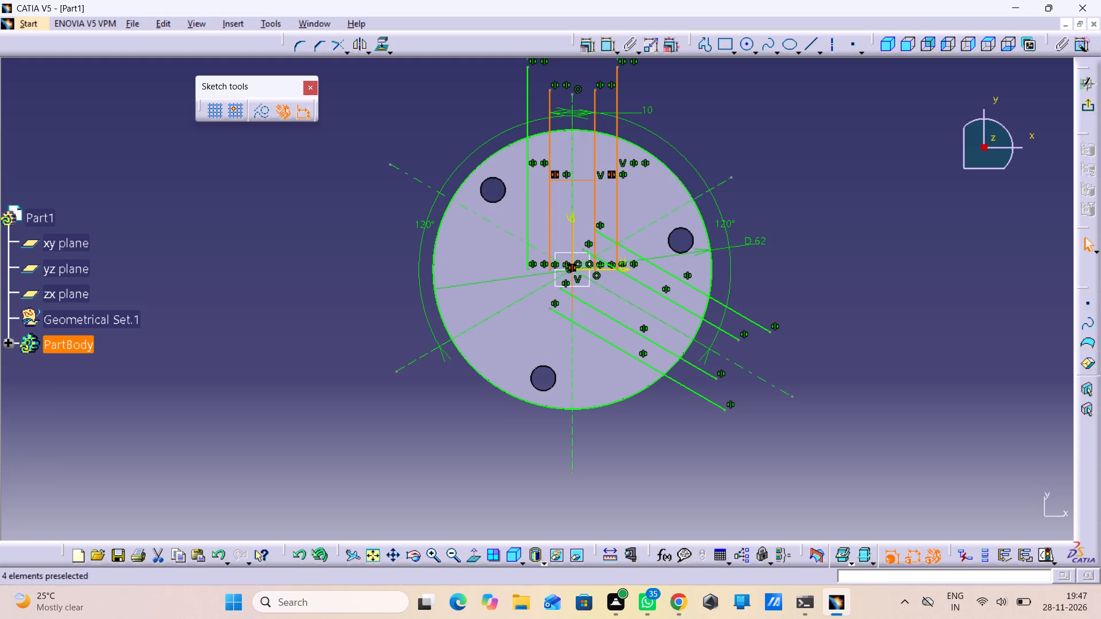
left_click(556, 173, "ctrl")
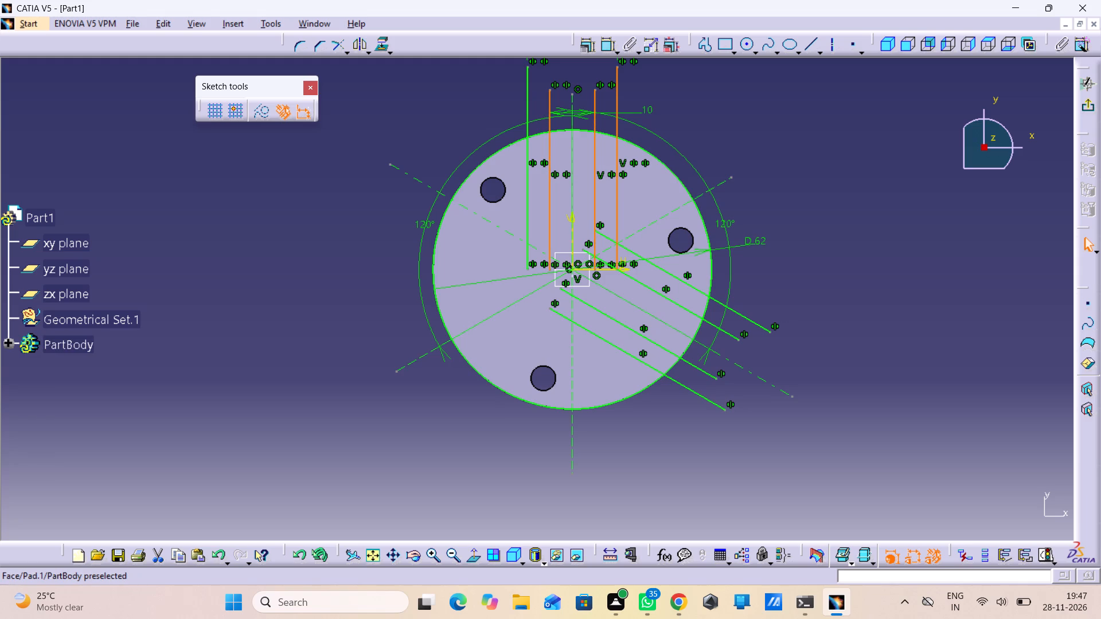
left_click(526, 170, "ctrl")
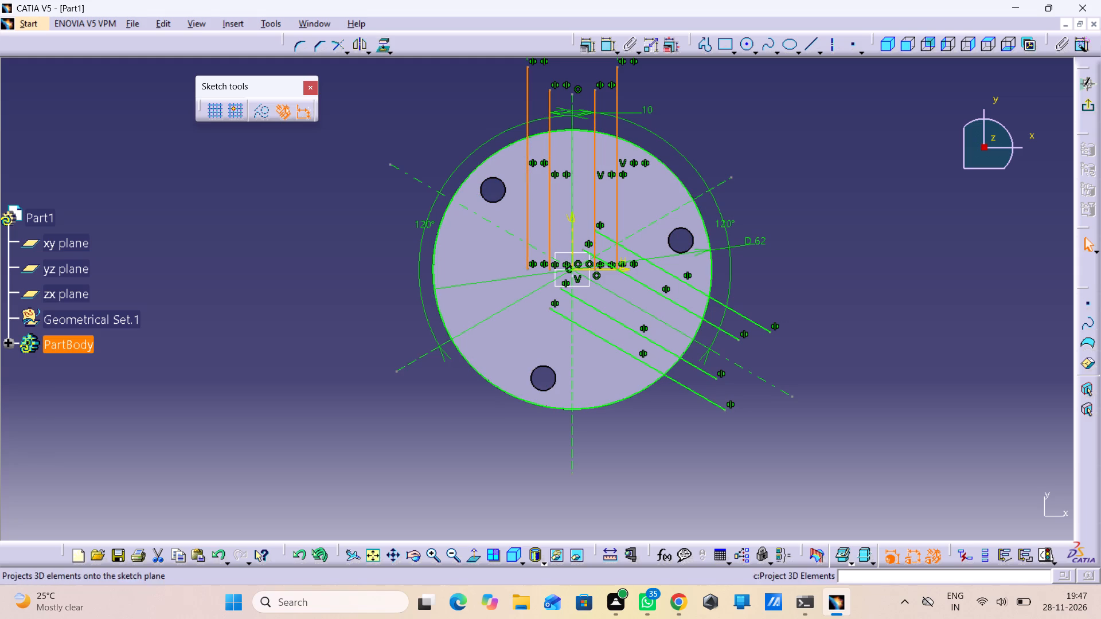
left_click(360, 49)
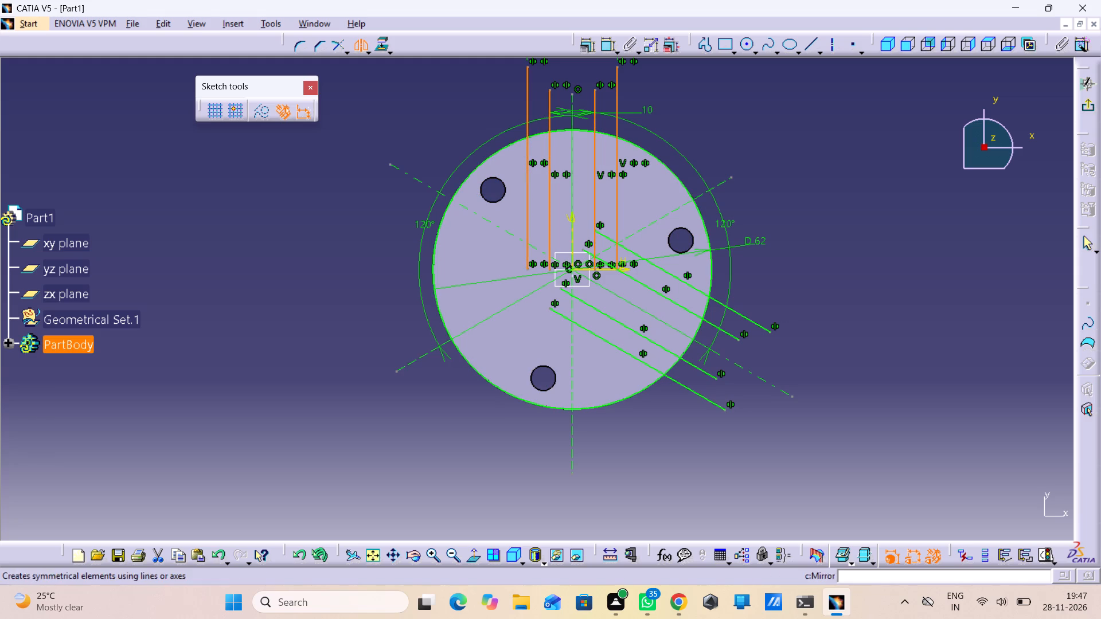
left_click(457, 201)
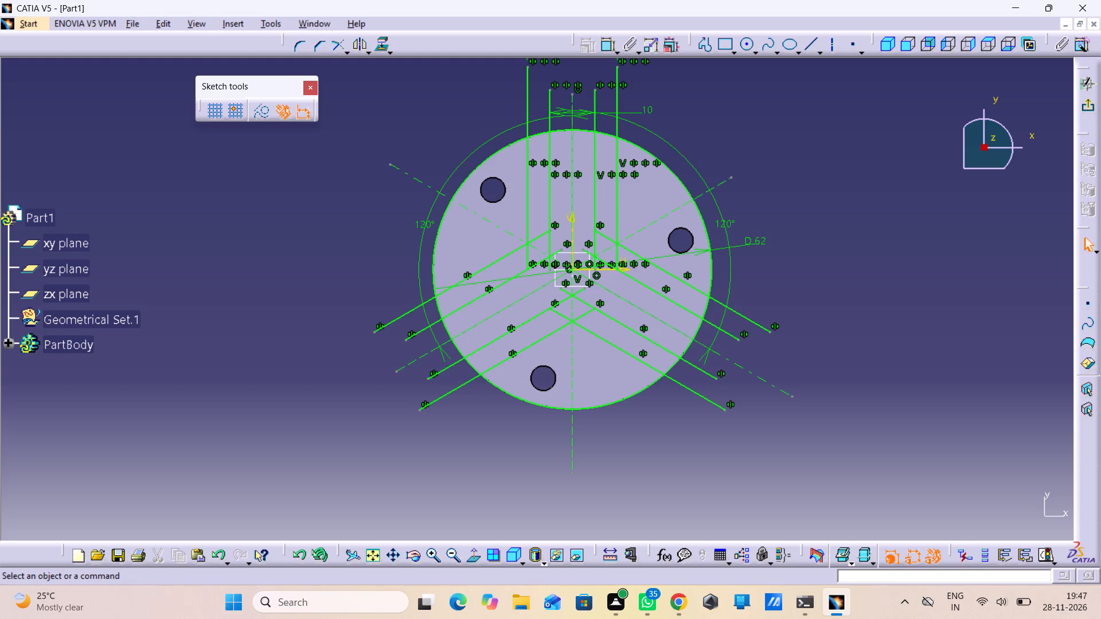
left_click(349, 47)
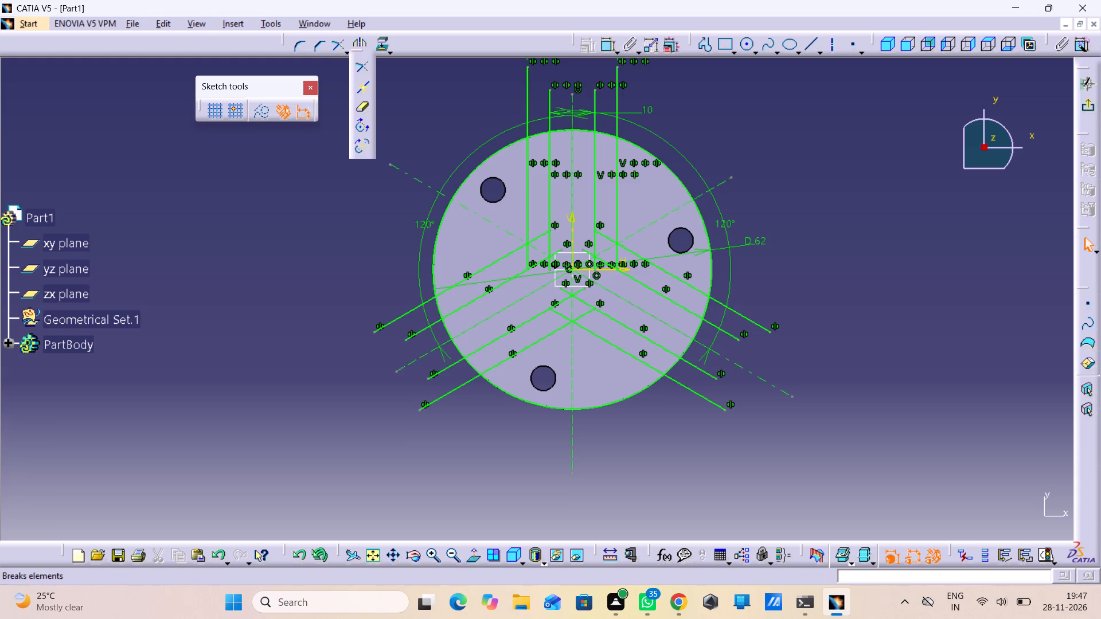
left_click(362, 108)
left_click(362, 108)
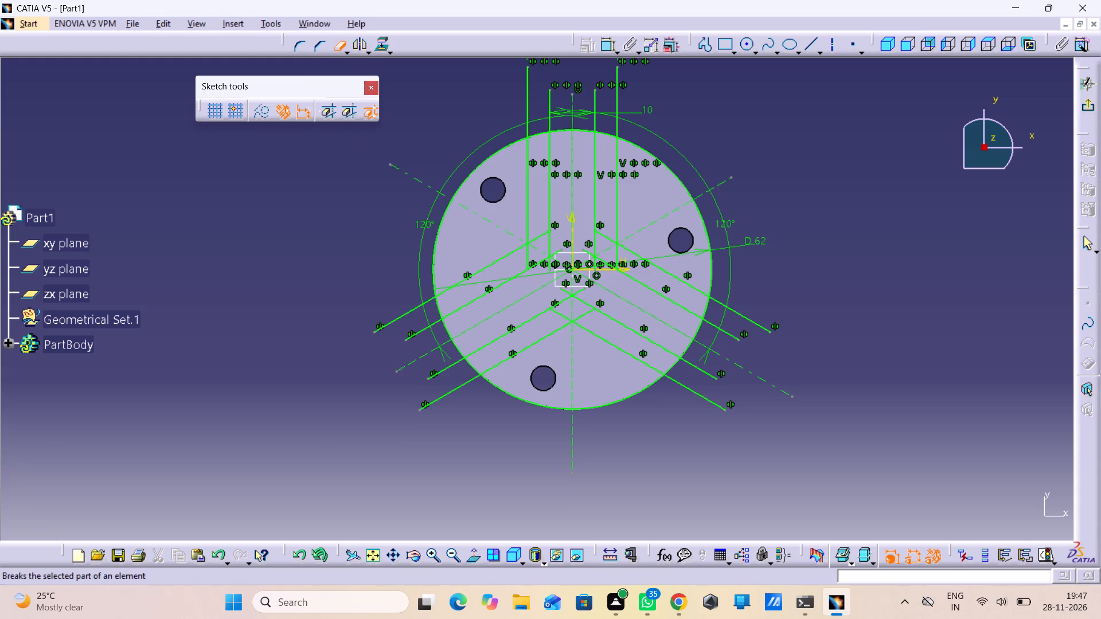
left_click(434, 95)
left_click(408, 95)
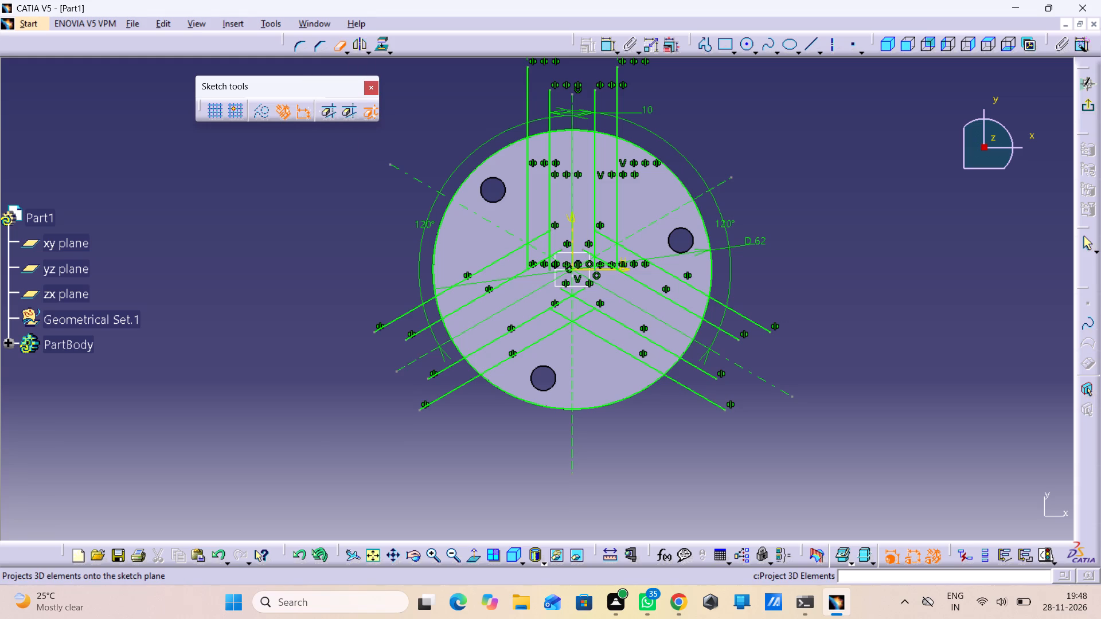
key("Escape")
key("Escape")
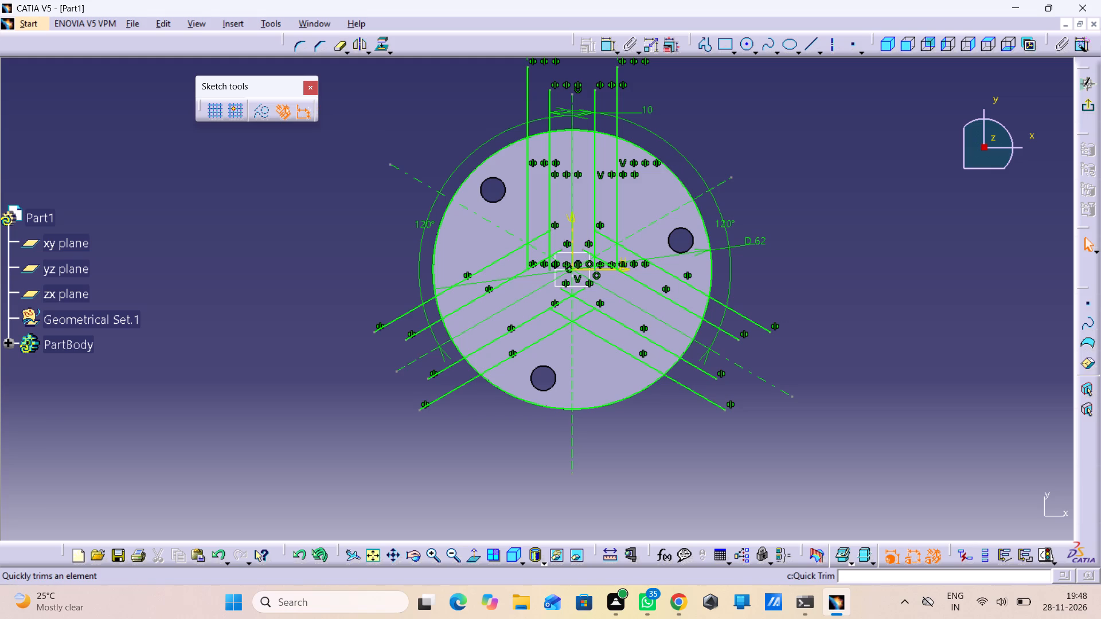
Use Quick Trim in its break-and-keep mode to split the uppermost of the four lower-left lines where it crosses the 62 mm circle.
left_click(341, 45)
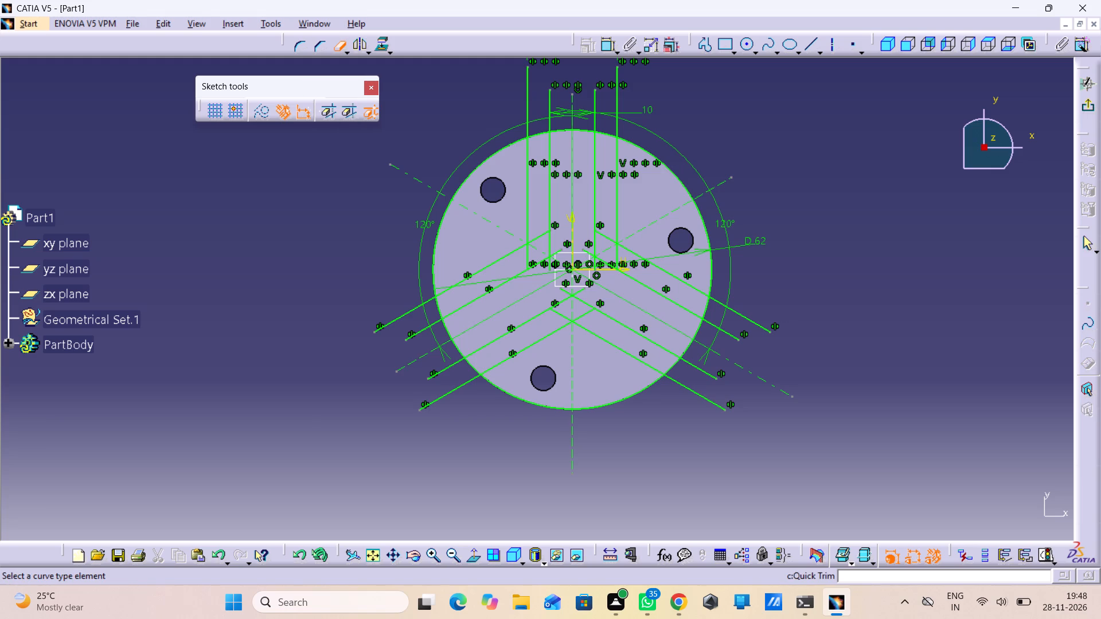
double_click(341, 45)
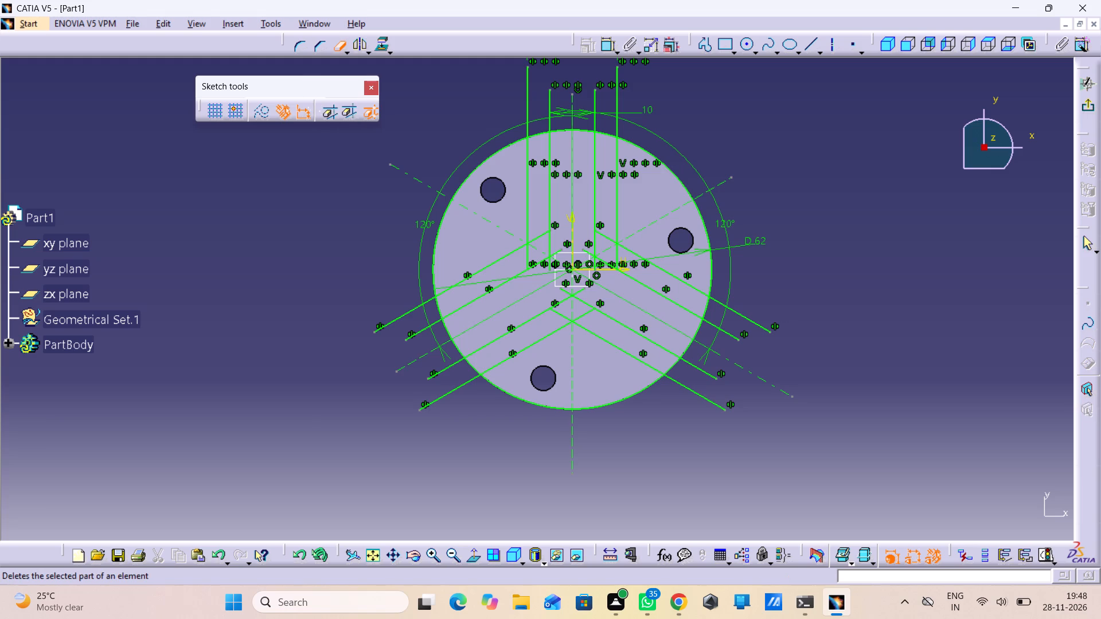
left_click(404, 311)
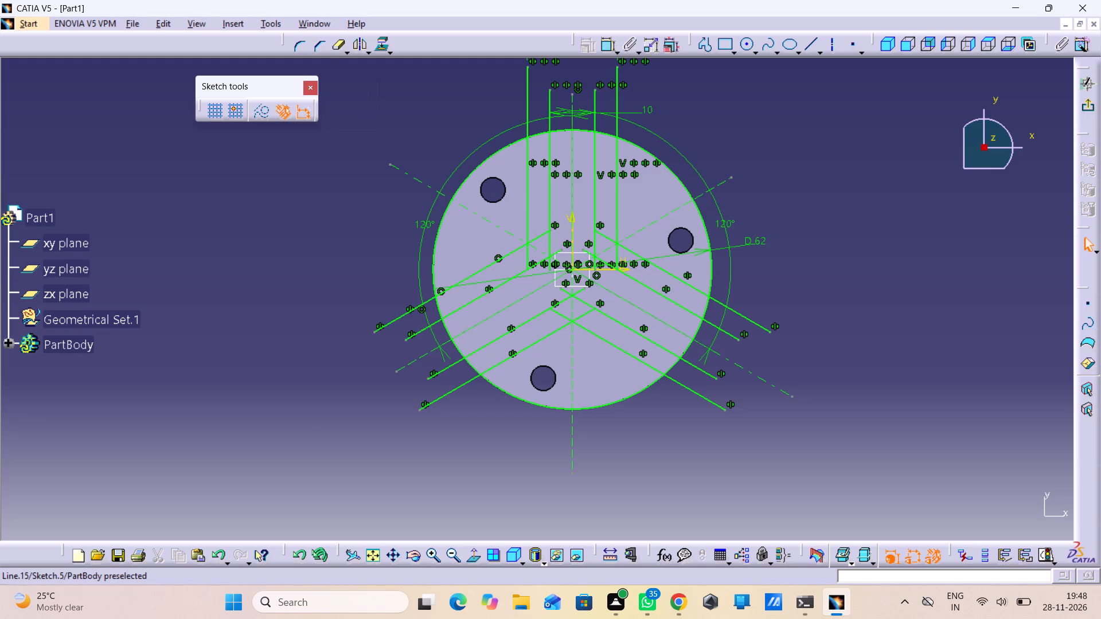
left_click(350, 217)
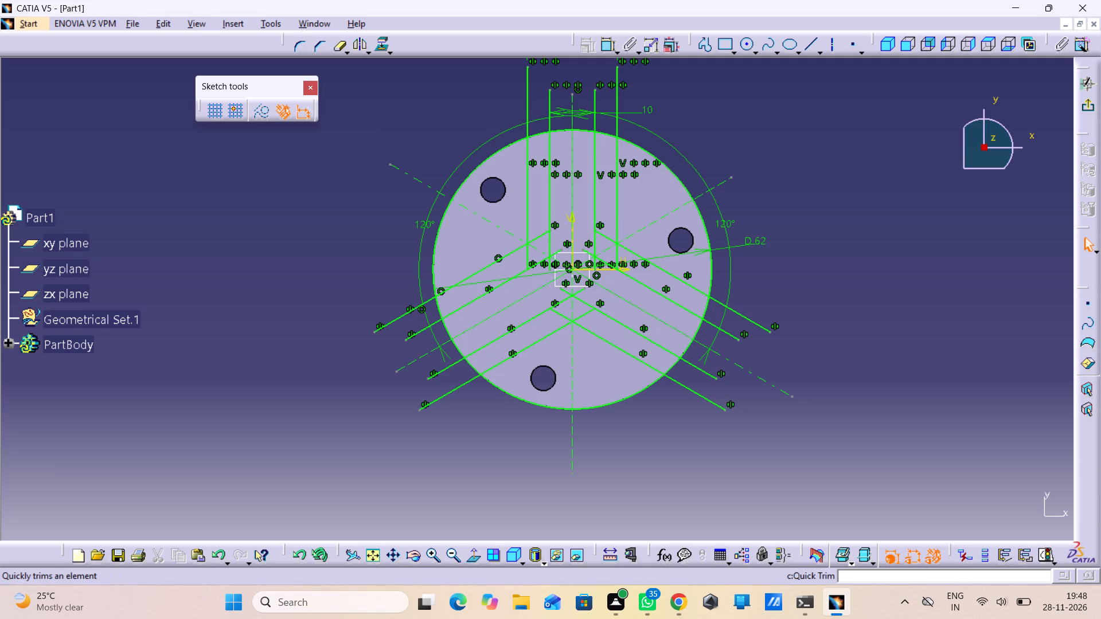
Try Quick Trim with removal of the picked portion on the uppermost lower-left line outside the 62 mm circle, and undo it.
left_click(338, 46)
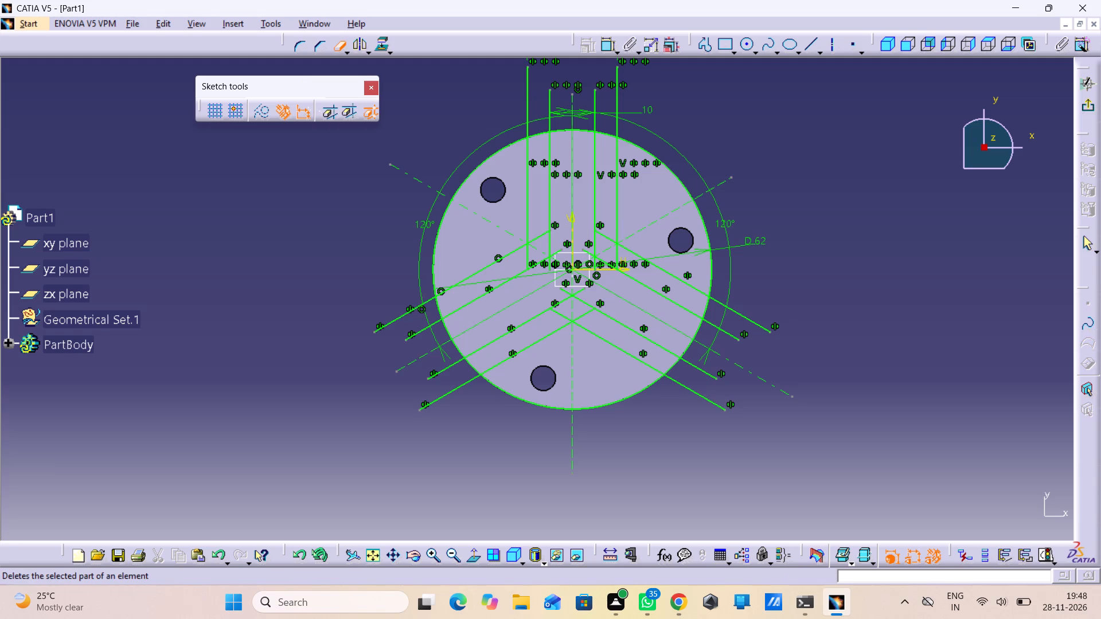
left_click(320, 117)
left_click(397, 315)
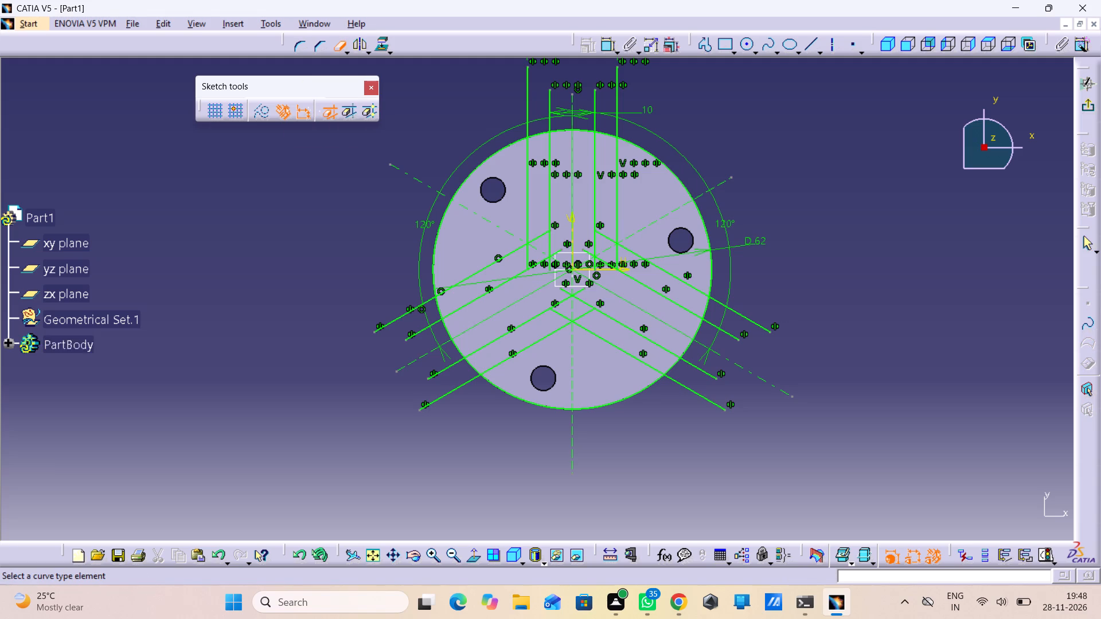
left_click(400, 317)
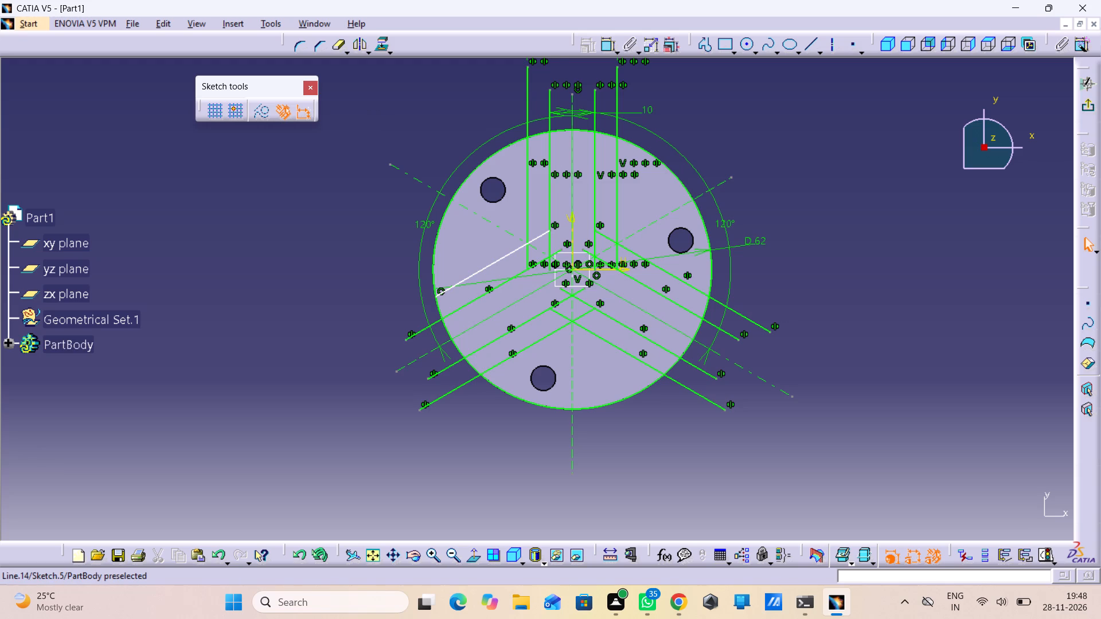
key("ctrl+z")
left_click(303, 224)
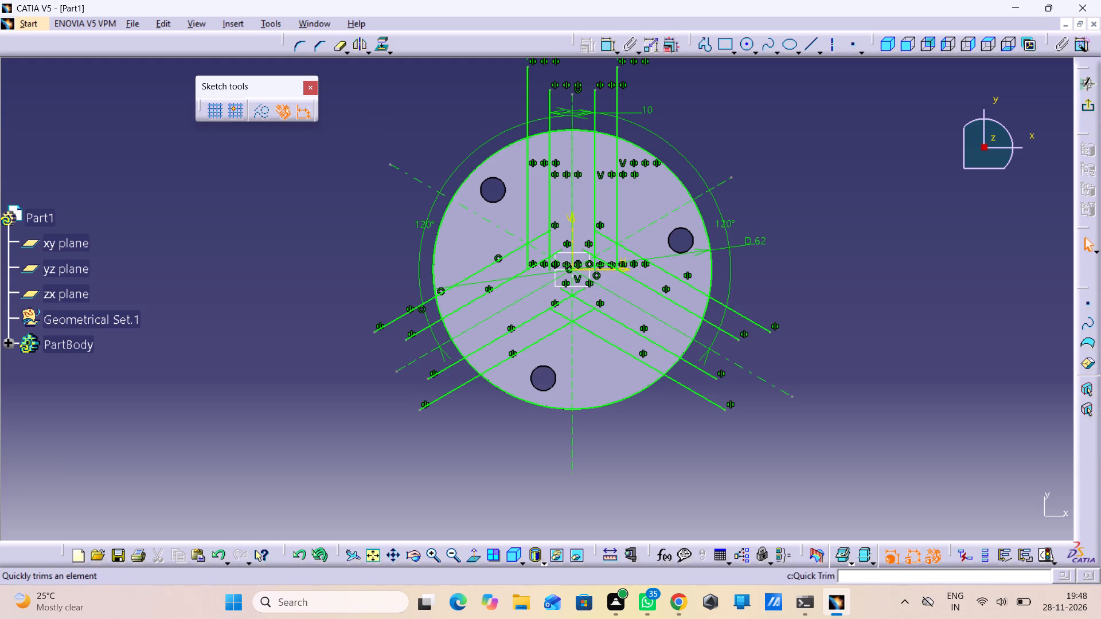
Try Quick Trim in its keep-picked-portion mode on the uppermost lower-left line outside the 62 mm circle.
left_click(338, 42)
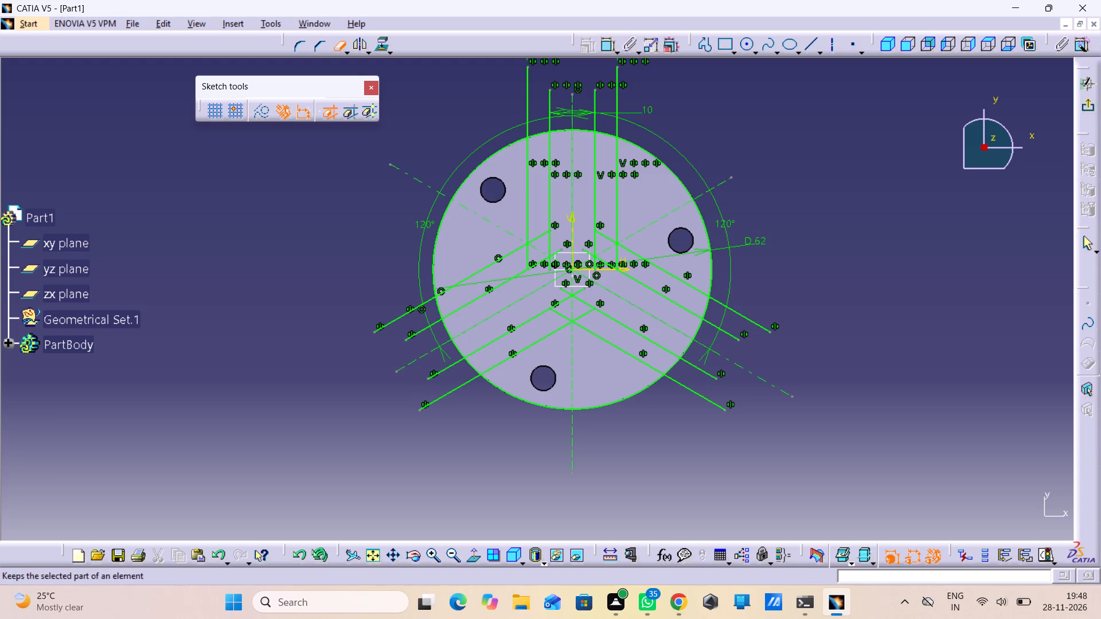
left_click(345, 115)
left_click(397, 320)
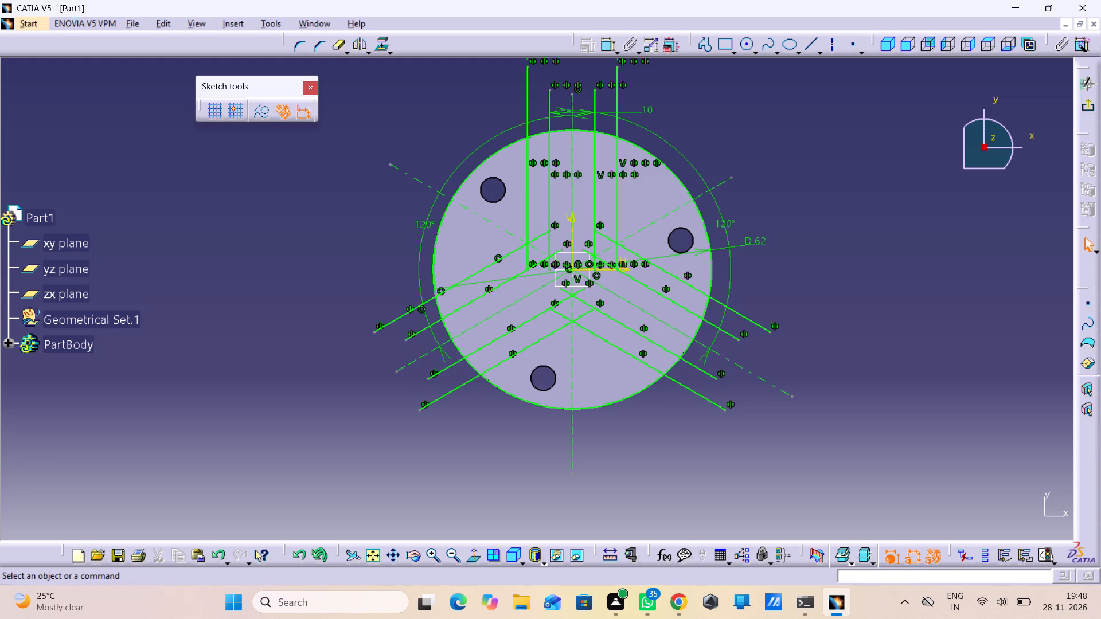
Quick Trim the four lower-left lines back to the 62 mm circle, removing their portions outside it.
left_click(339, 42)
left_click(321, 109)
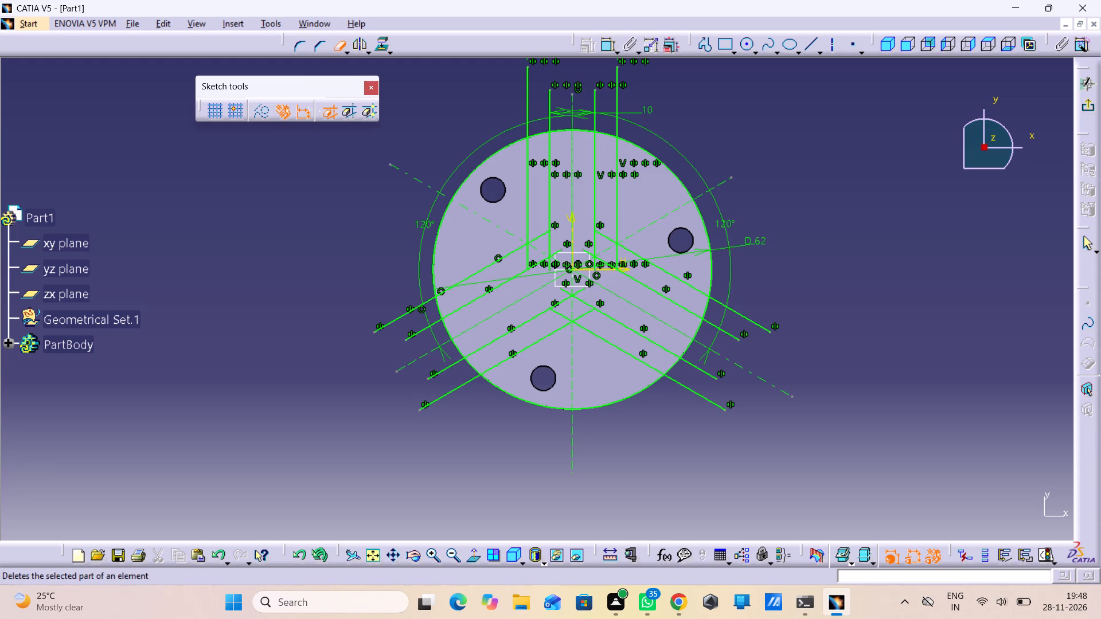
left_click(384, 322)
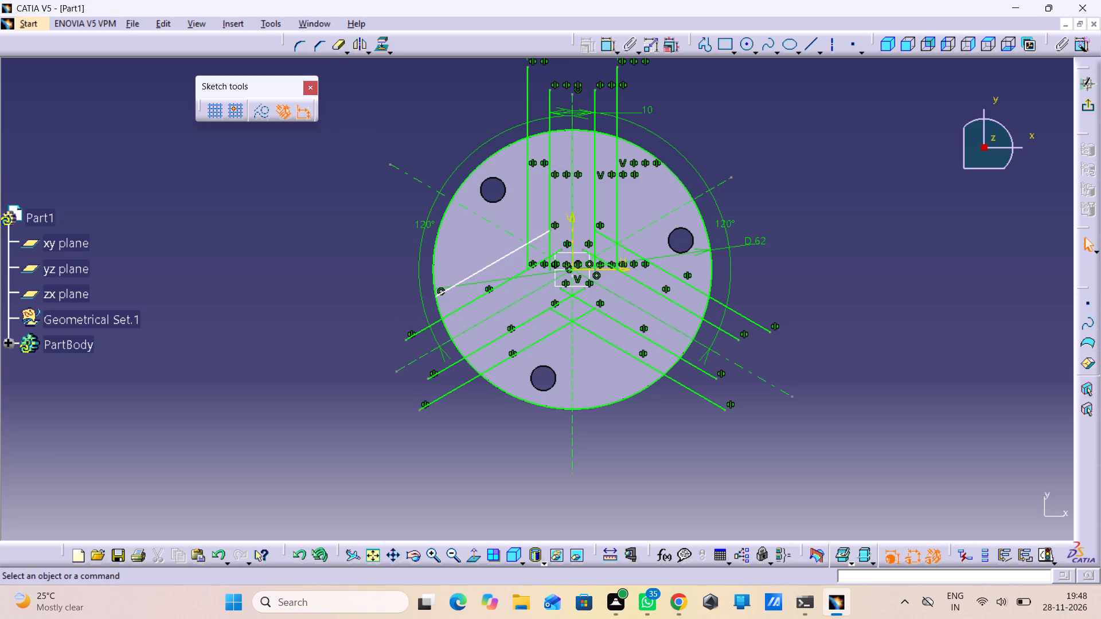
left_click(409, 330)
left_click(379, 313)
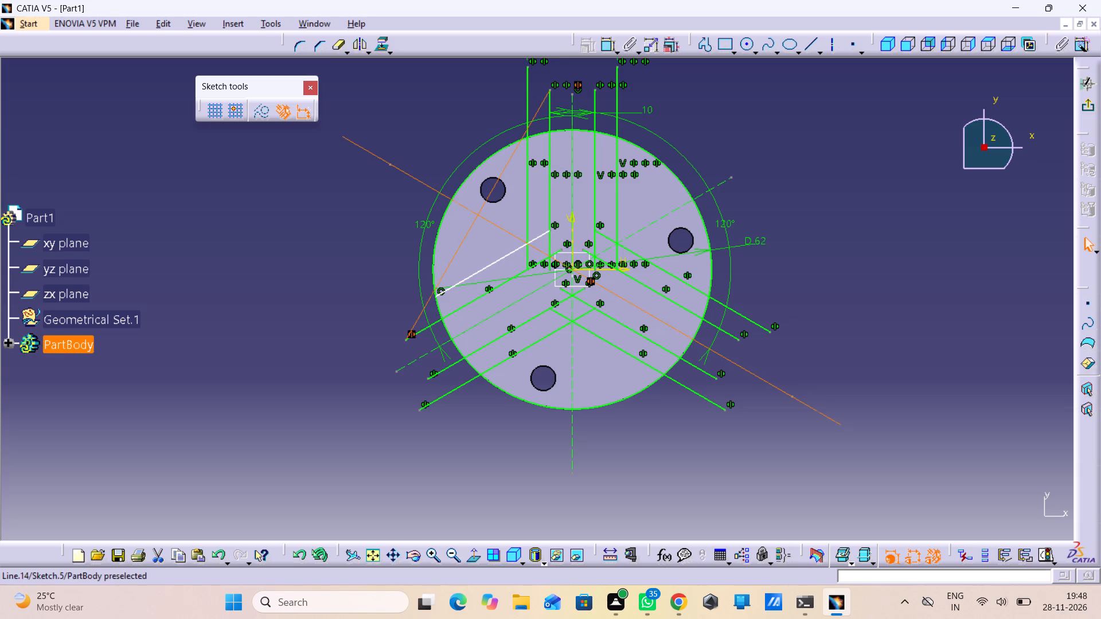
double_click(334, 46)
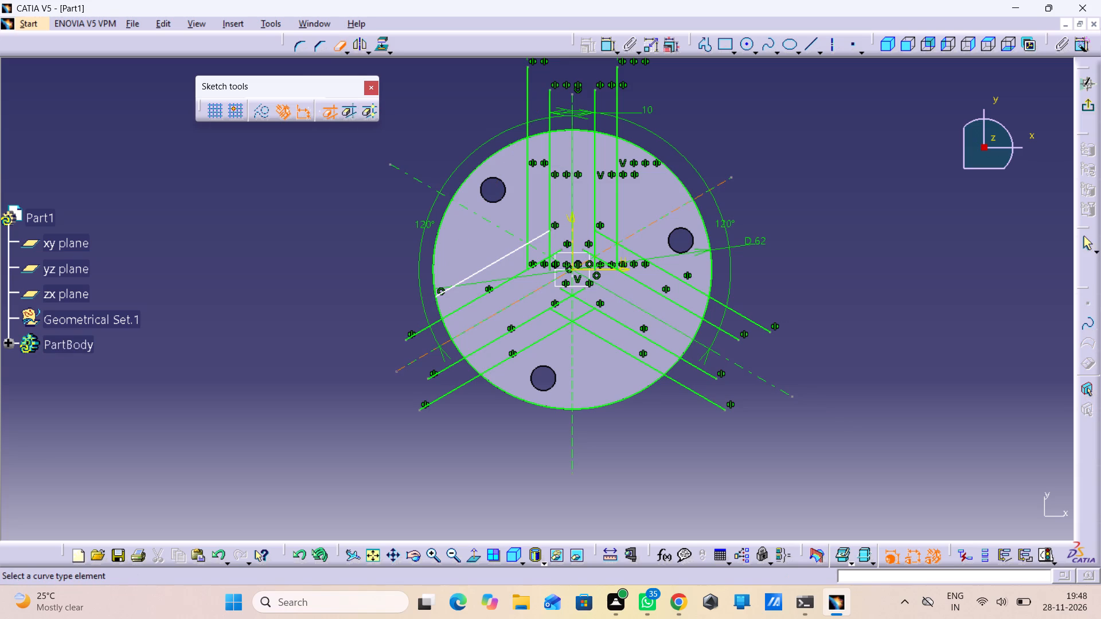
left_click(419, 330)
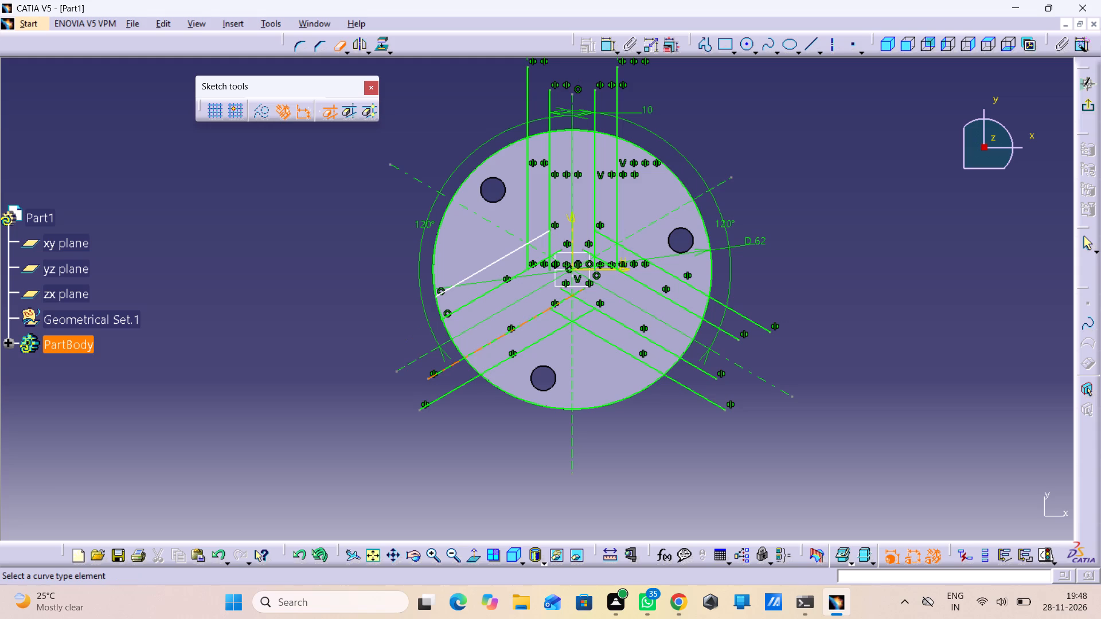
left_click(440, 370)
left_click(441, 395)
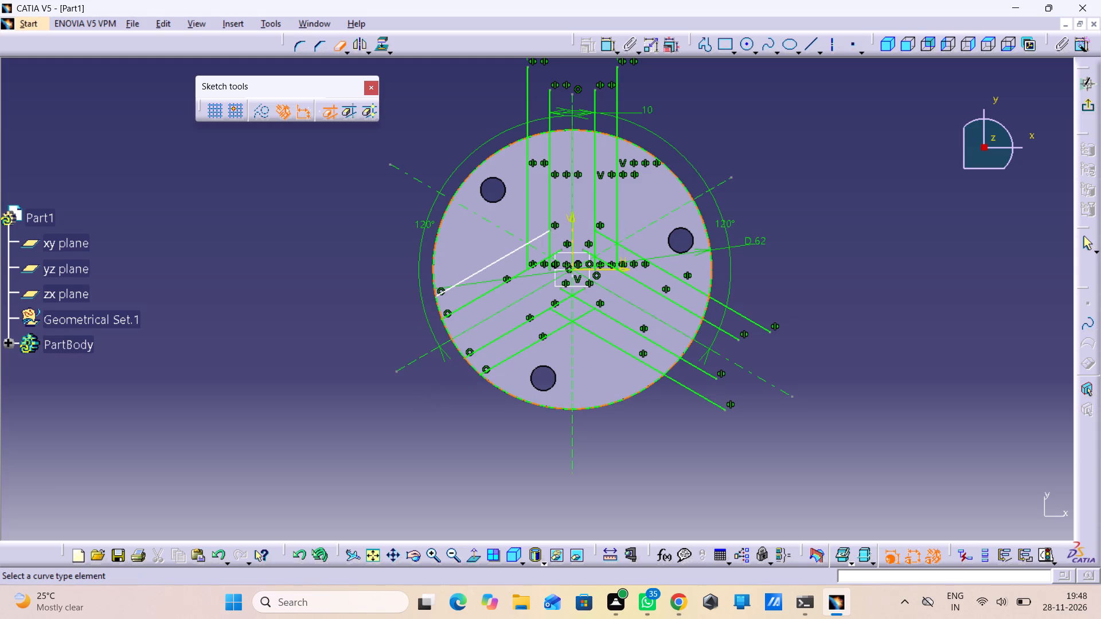
Quick Trim the four lower-right lines back to the 62 mm circle, removing their portions outside it.
left_click(686, 389)
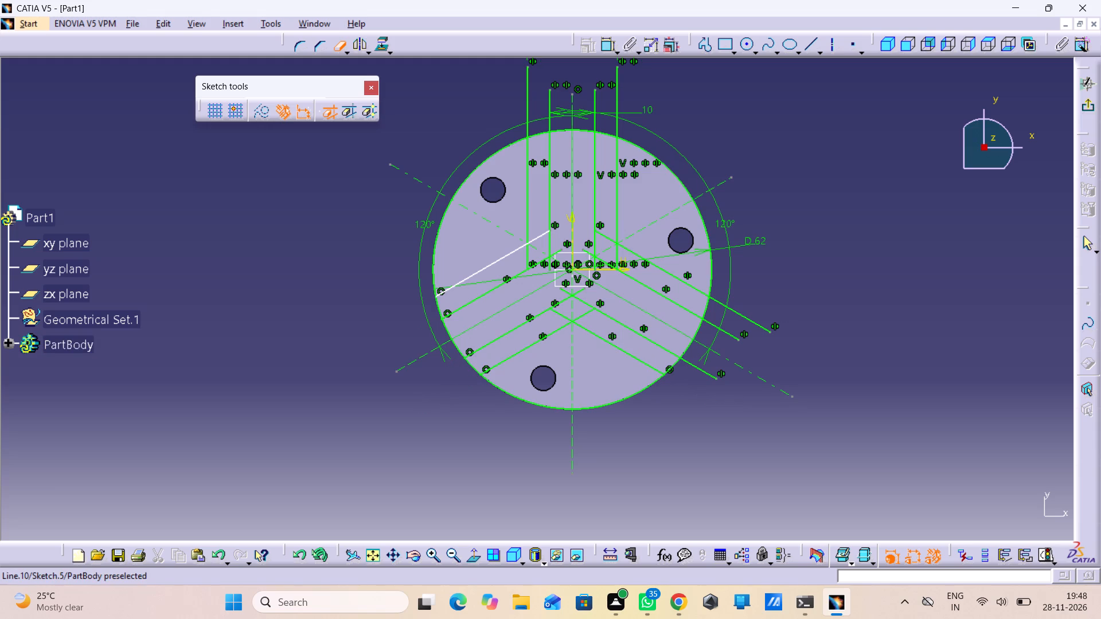
left_click(686, 362)
left_click(713, 327)
left_click(736, 311)
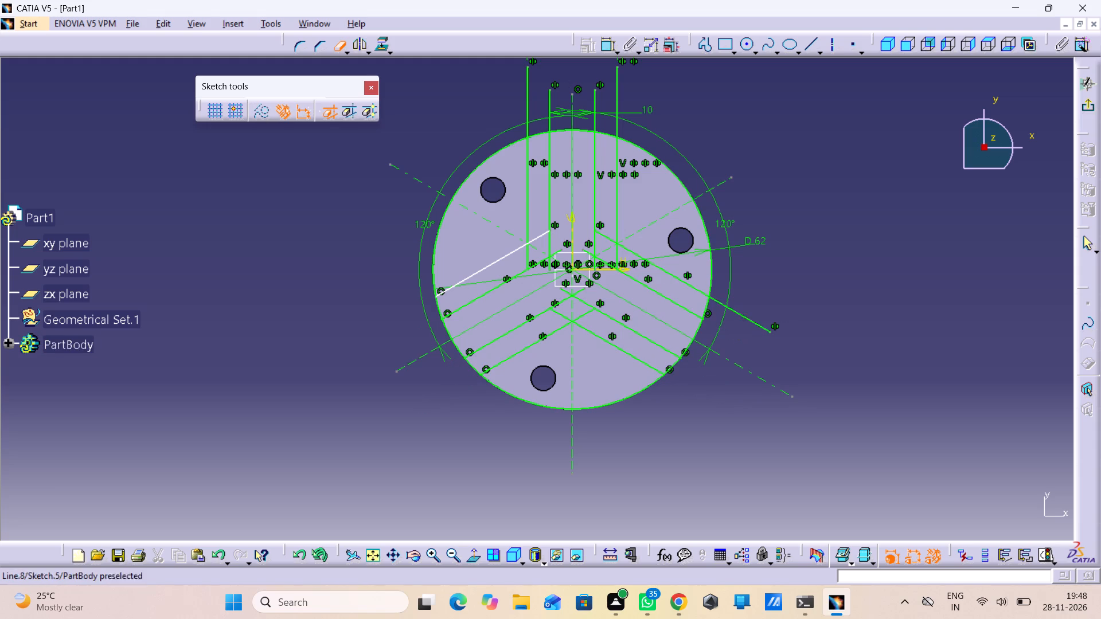
Quick Trim the four vertical lines back to the 62 mm circle, removing their portions above it.
left_click(615, 97)
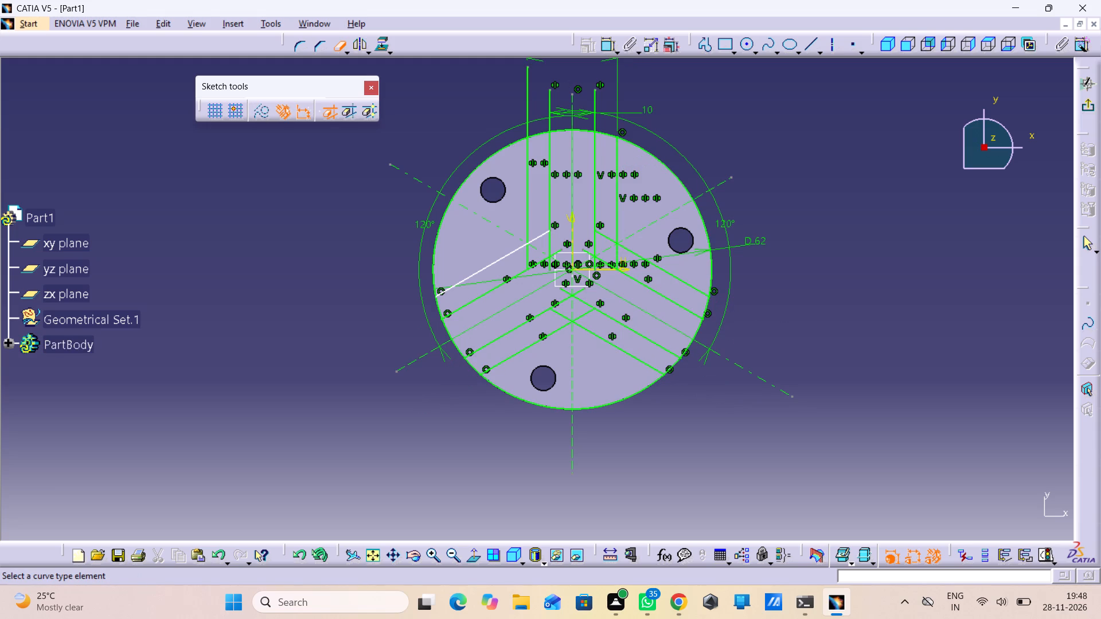
left_click(593, 99)
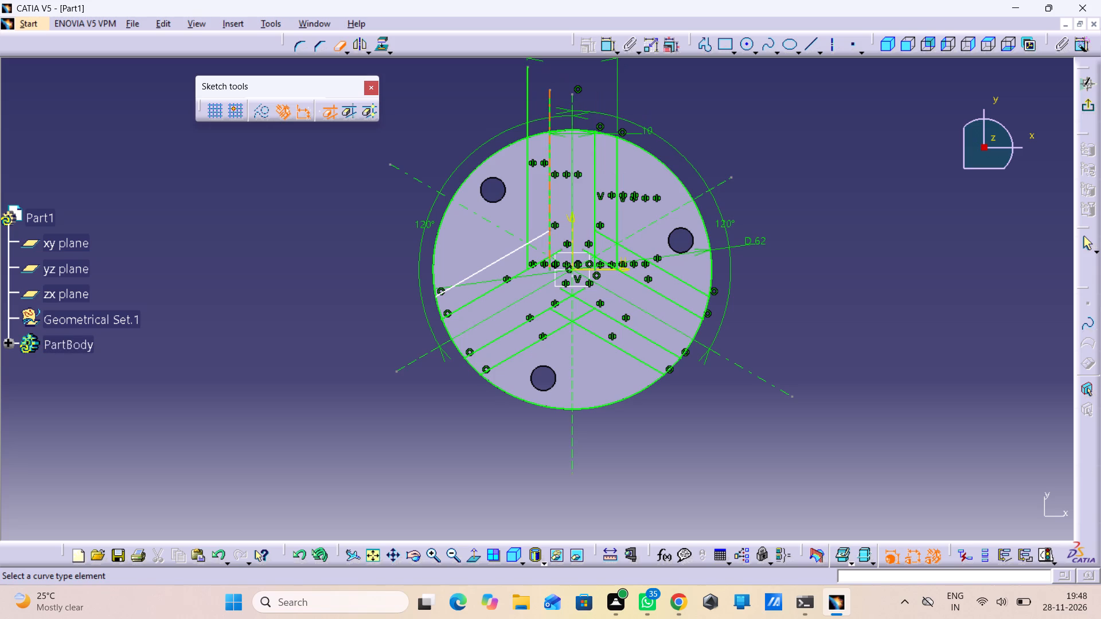
left_click(549, 108)
left_click(530, 85)
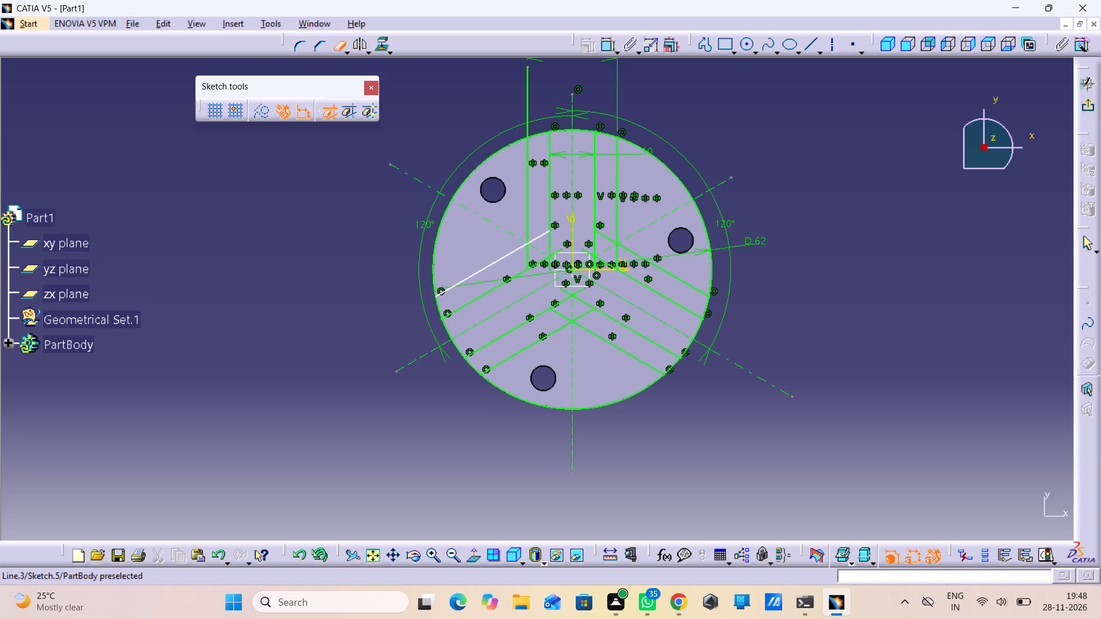
left_click(526, 75)
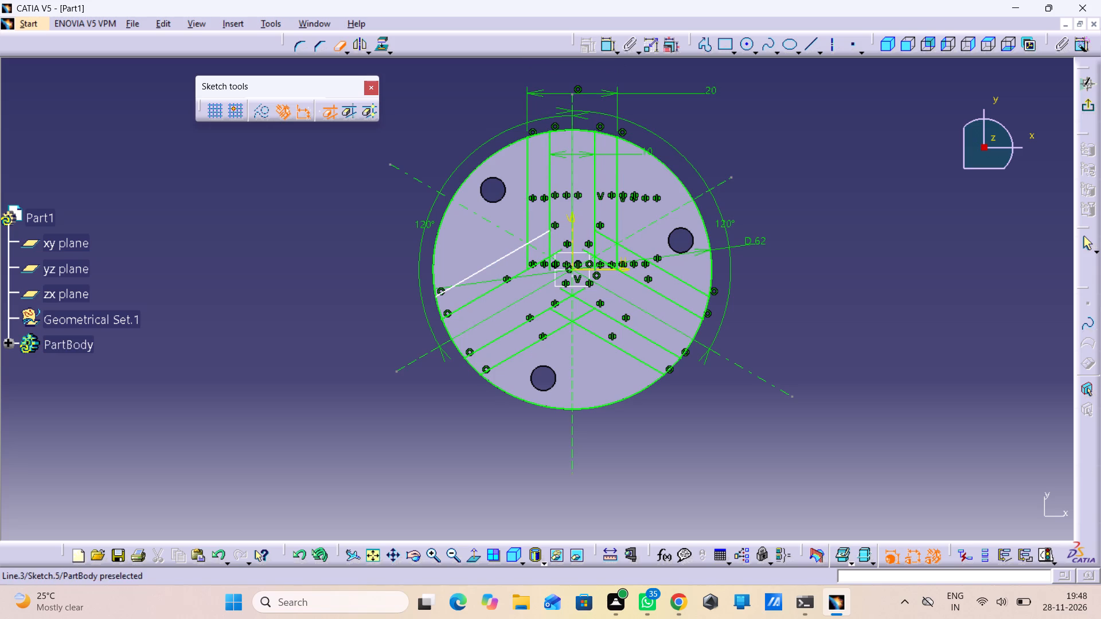
Trim away the circle's arc between the two inner vertical lines and the arcs from the outer vertical lines to the inclined axes.
middle_click_drag(425, 338, 408, 228)
right_click(427, 337)
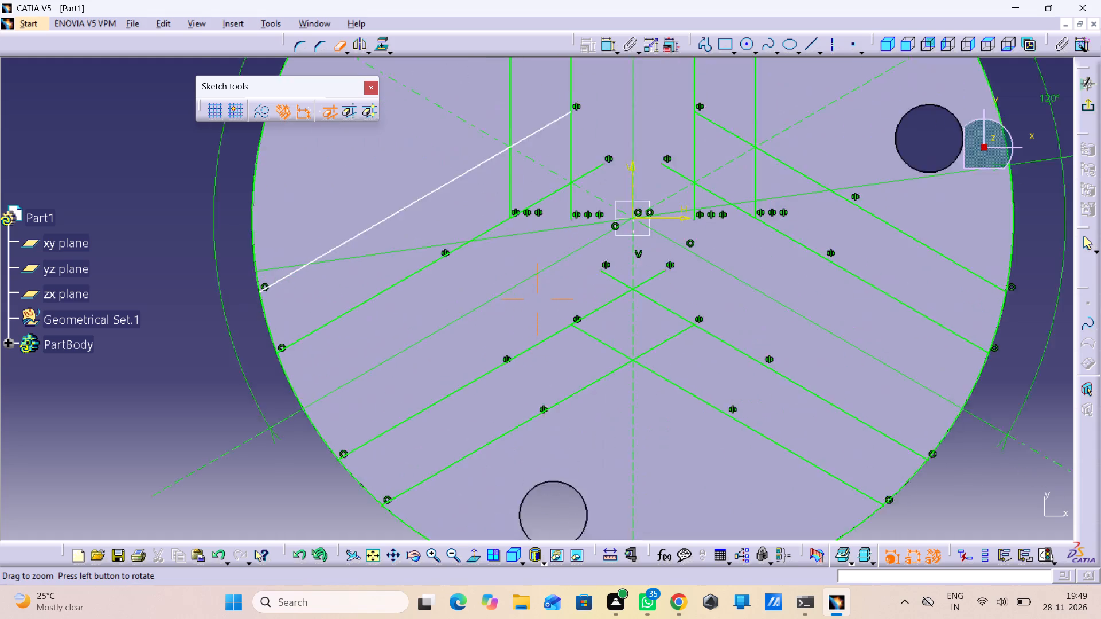
middle_click_drag(408, 228, 389, 184)
middle_click_drag(282, 261, 395, 236)
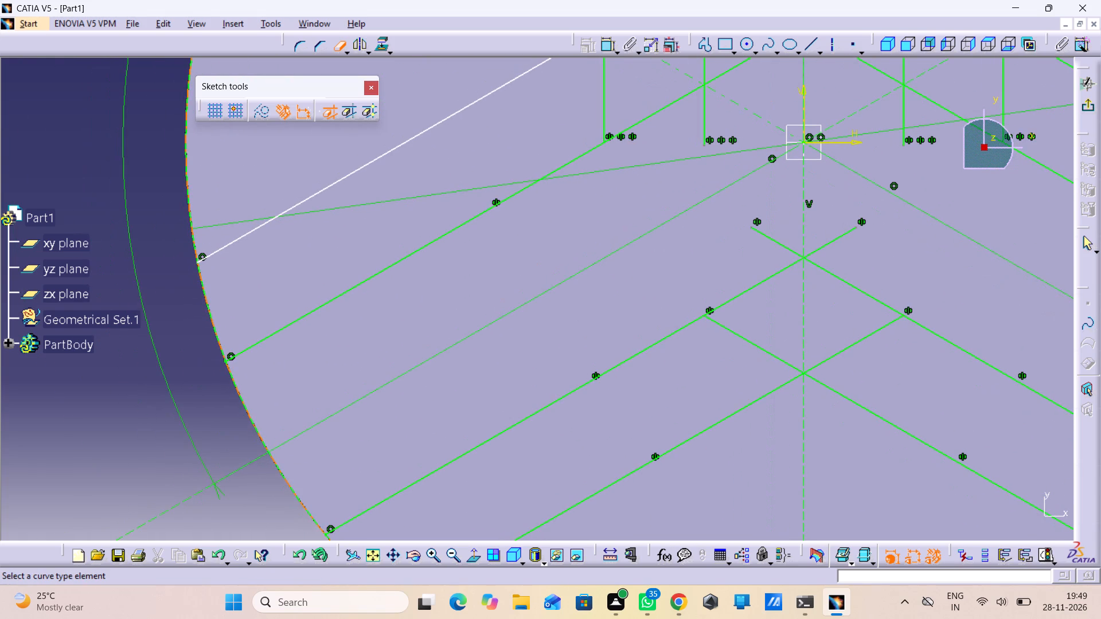
middle_click_drag(192, 314, 225, 415)
right_click(192, 314)
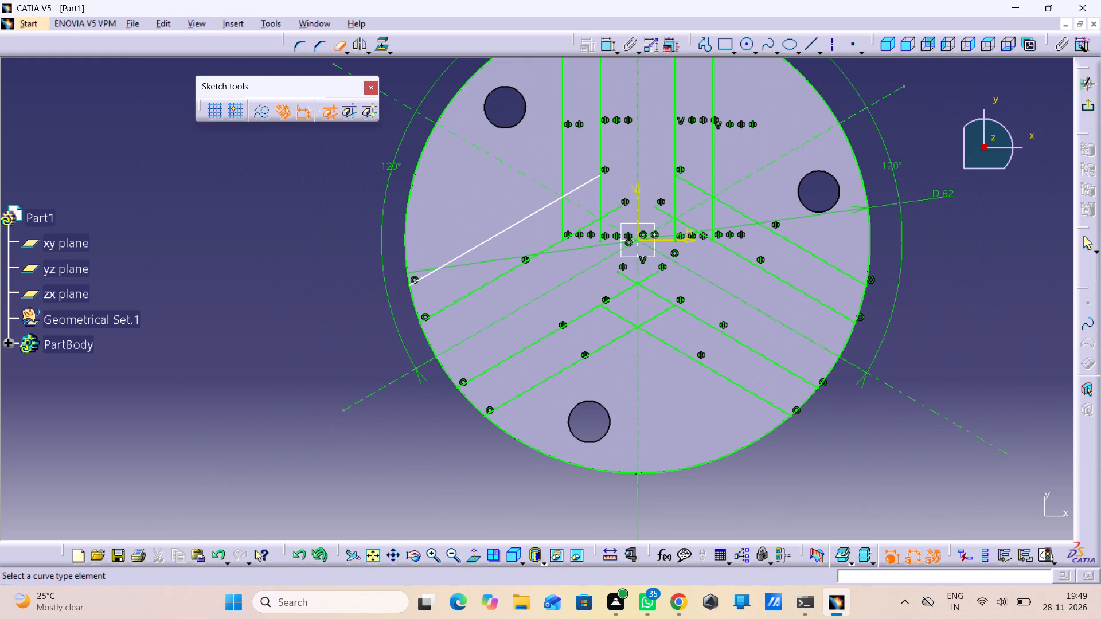
middle_click_drag(681, 182, 700, 428)
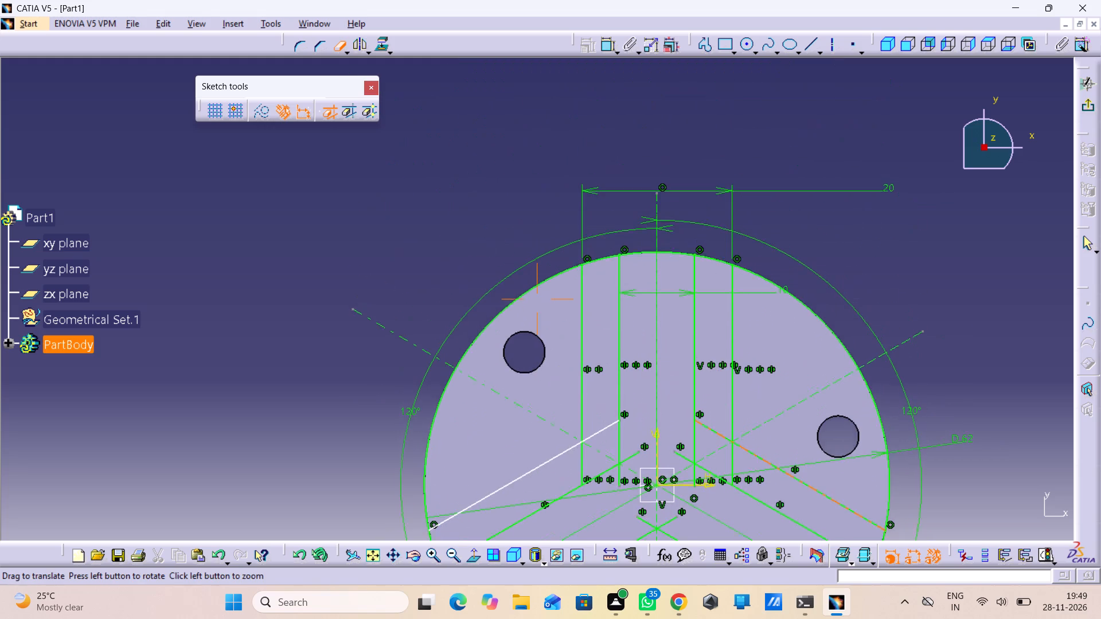
middle_click_drag(700, 428, 698, 429)
left_click(645, 255)
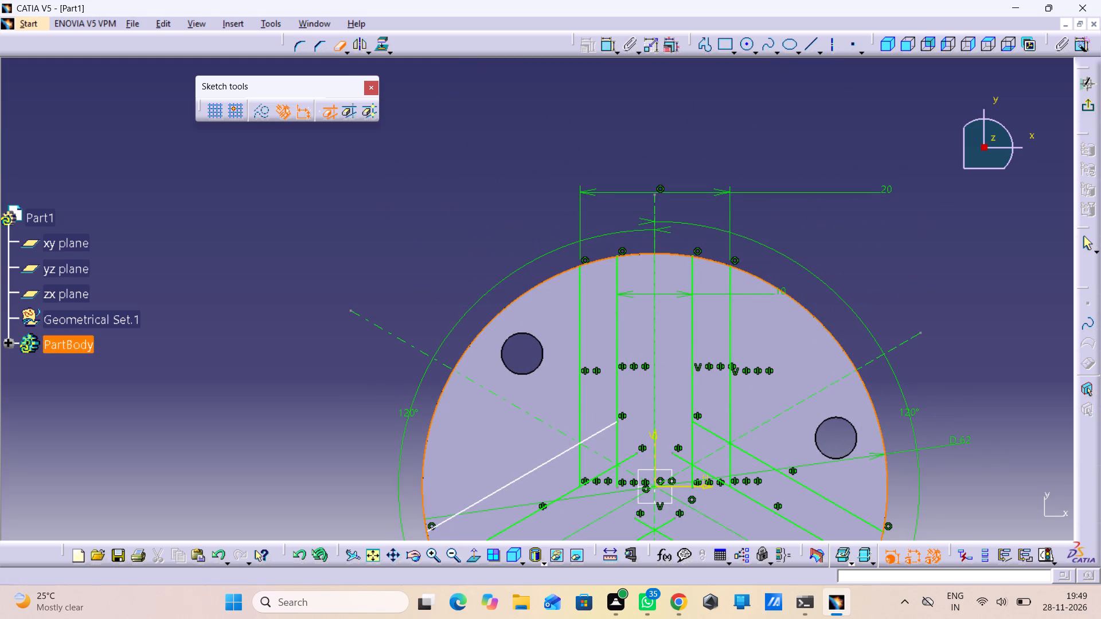
left_click(673, 257)
left_click(677, 252)
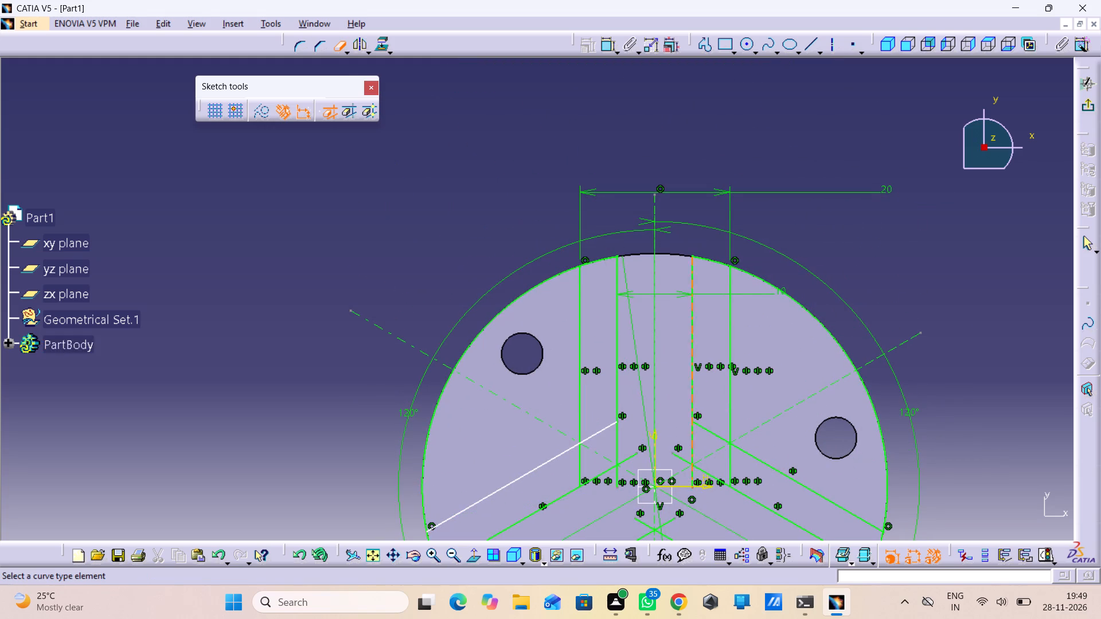
left_click(794, 303)
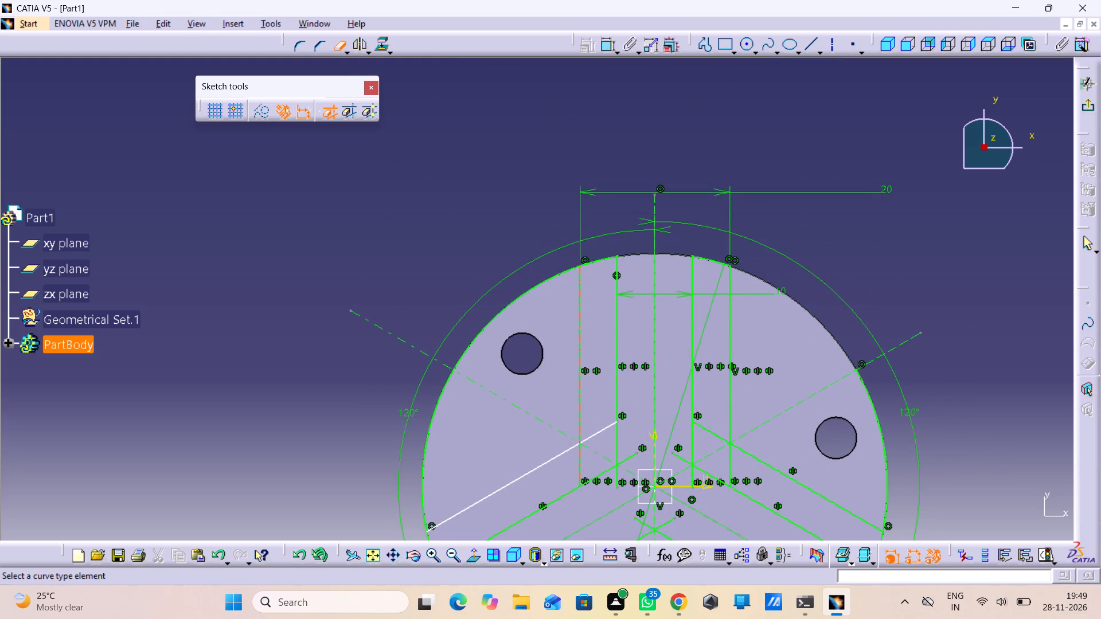
left_click(548, 281)
Trim away the circle's remaining side and bottom arcs and the arcs inside the lower arms, keeping only the arcs joining each paired-line end.
middle_click_drag(567, 327, 596, 187)
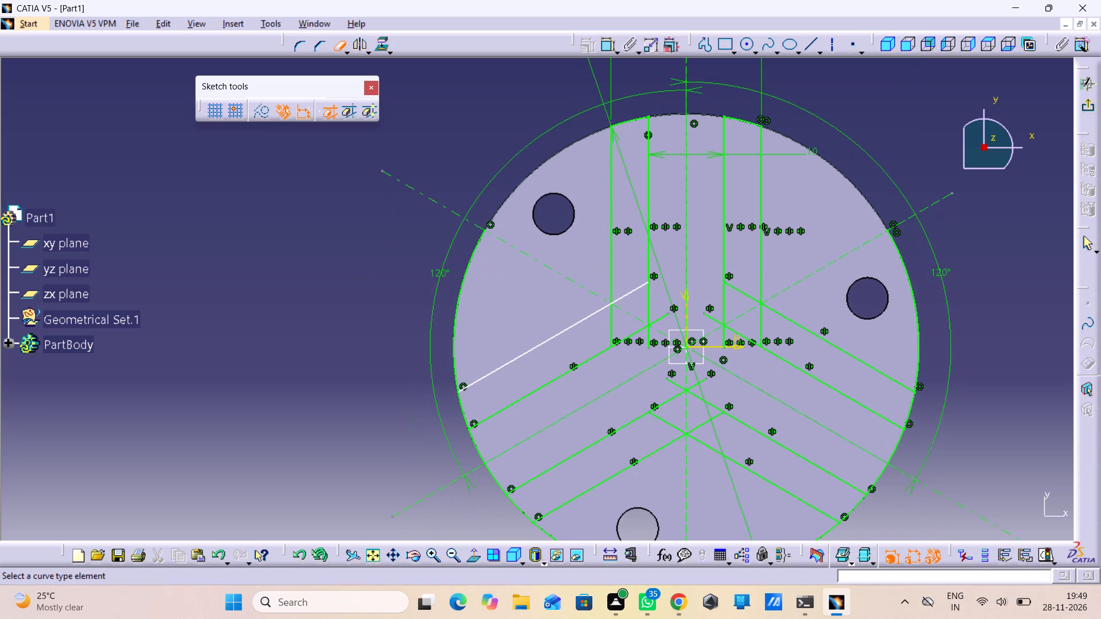
left_click(456, 330)
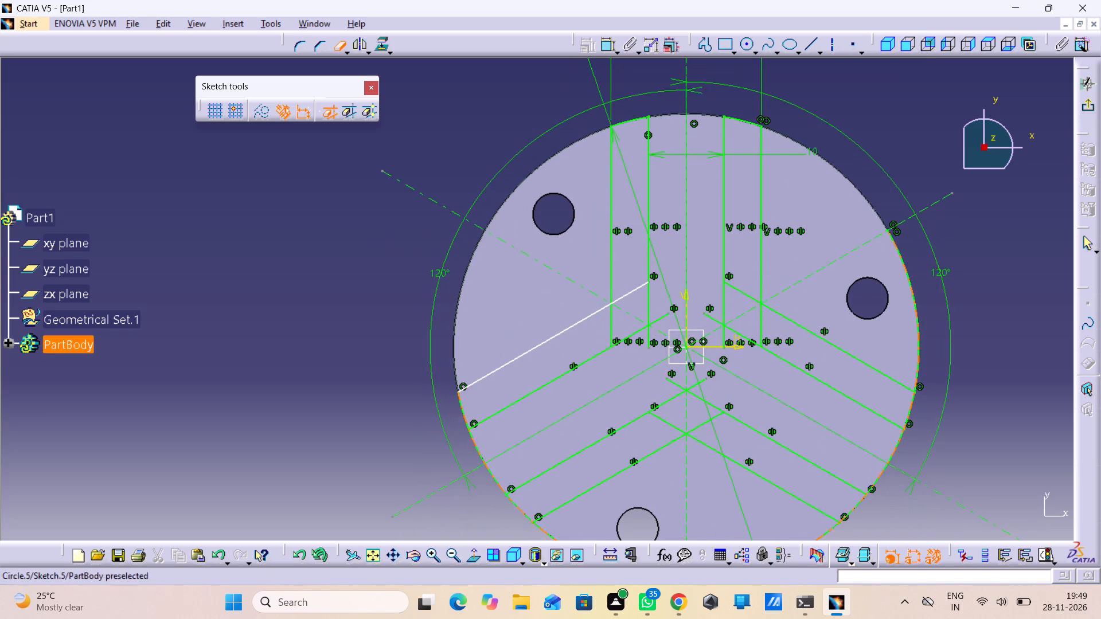
left_click(478, 444)
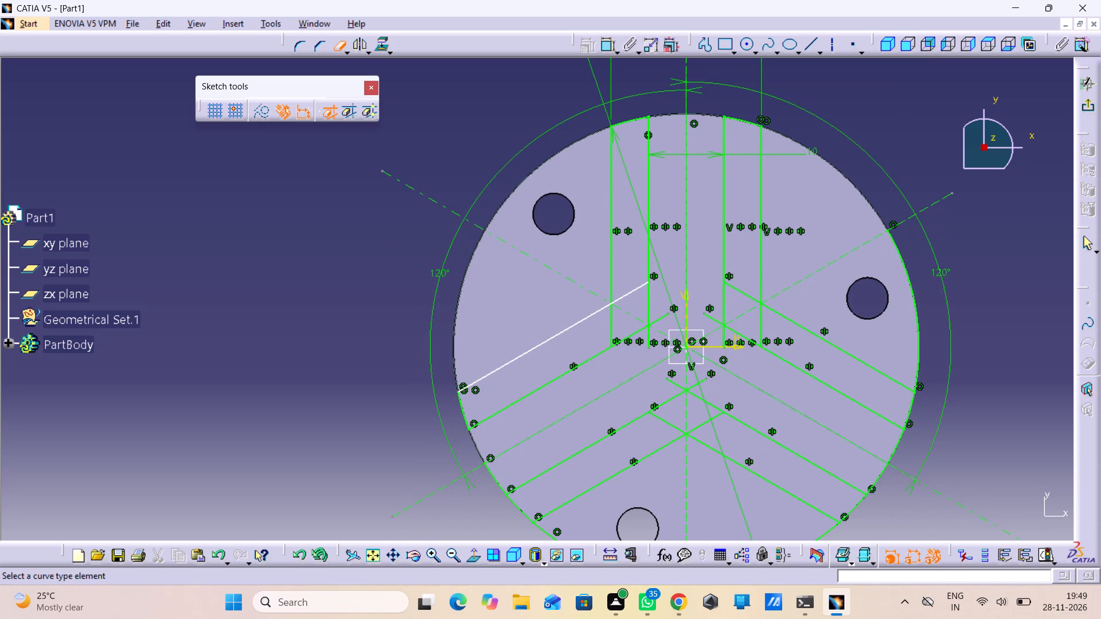
left_click(493, 484)
middle_click_drag(513, 480, 513, 438)
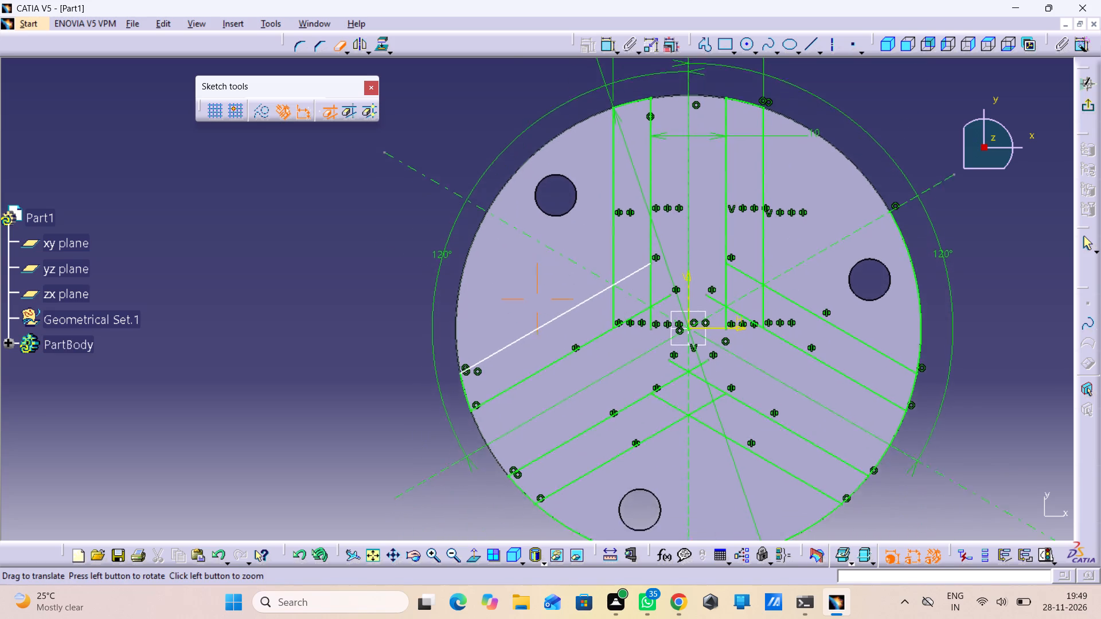
middle_click_drag(513, 438, 433, 276)
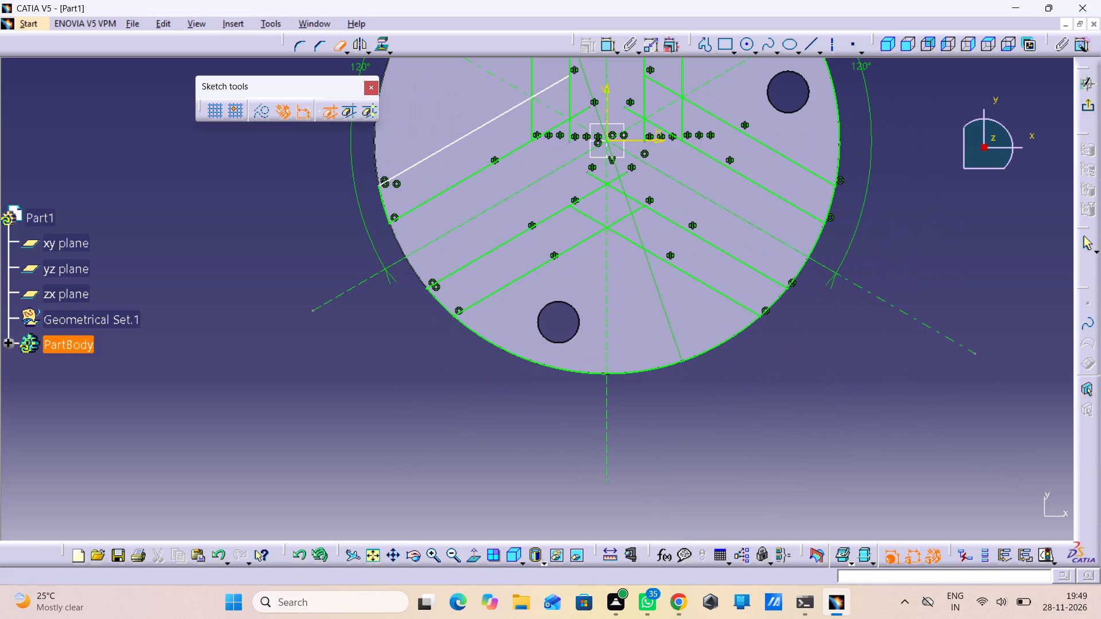
left_click(528, 361)
left_click(636, 374)
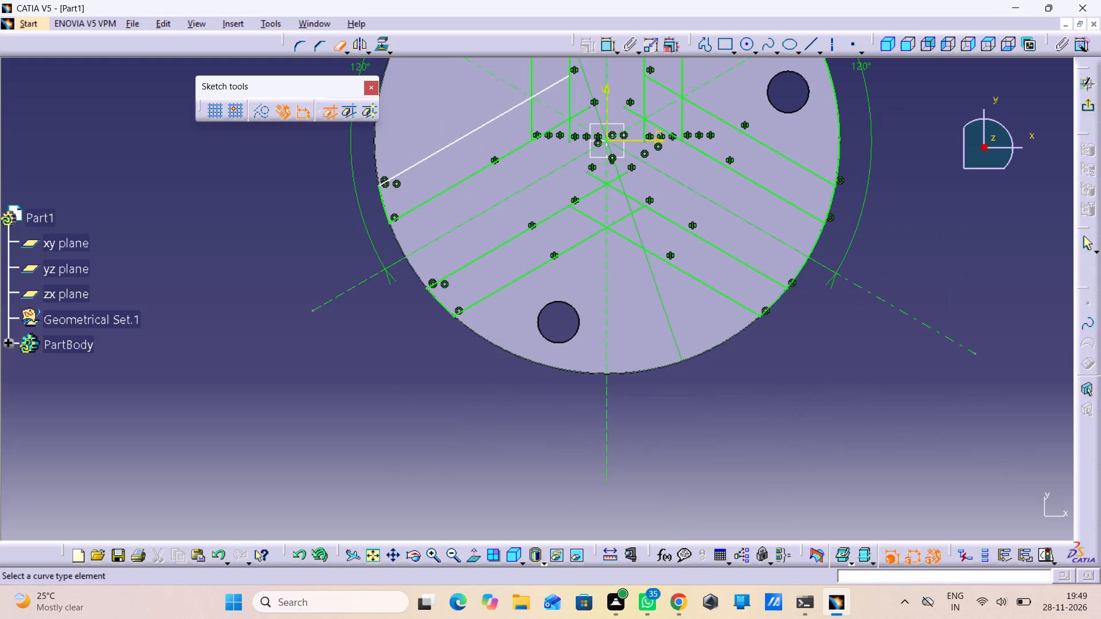
left_click(797, 274)
left_click(814, 238)
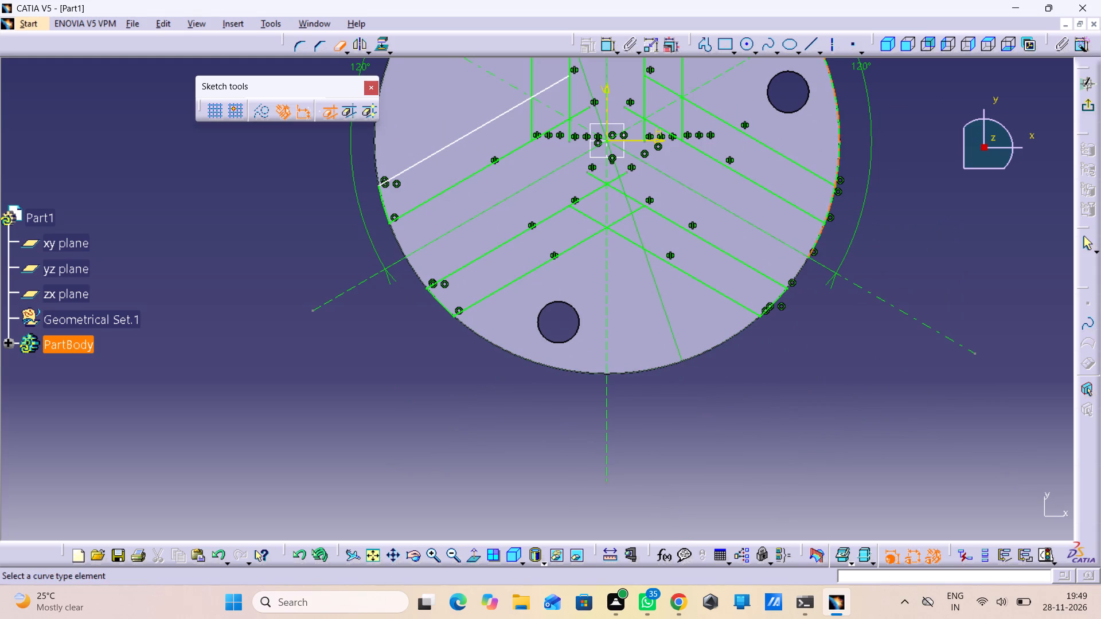
left_click(818, 236)
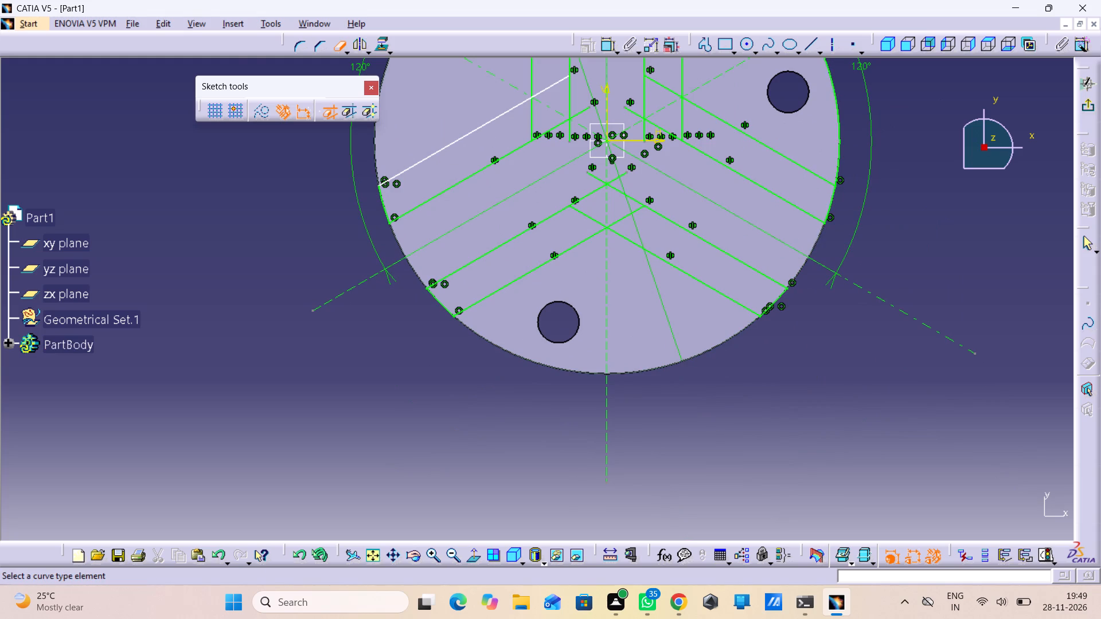
middle_click_drag(786, 293, 729, 387)
left_click(776, 188)
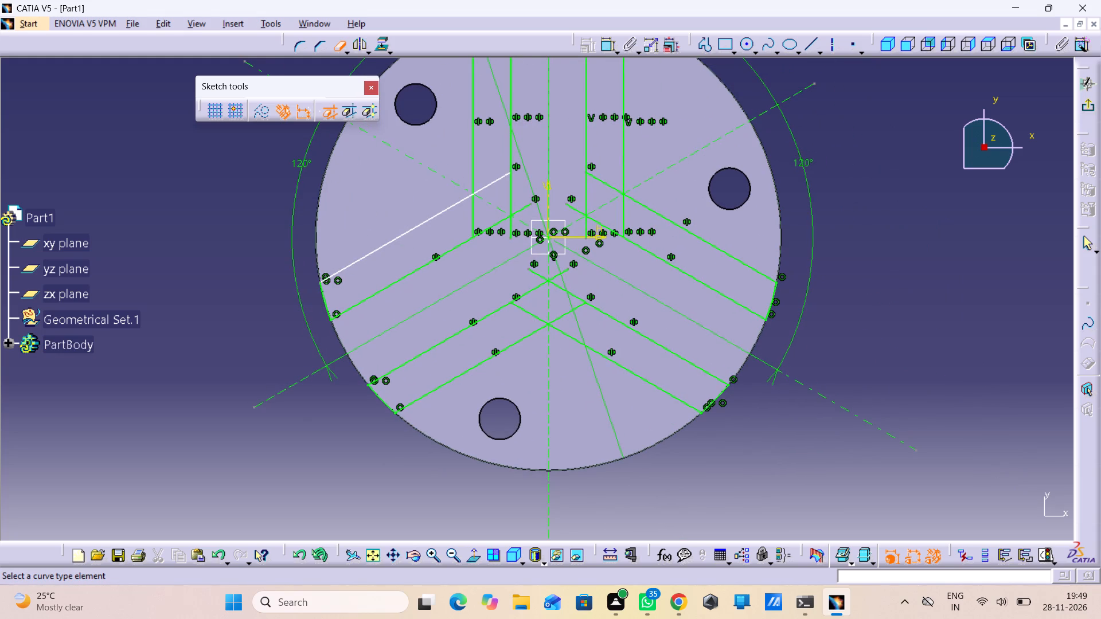
Trim the crossing inner ends of the inner lower-left and lower-right lines at the vertical axis.
left_click(564, 269)
left_click(537, 273)
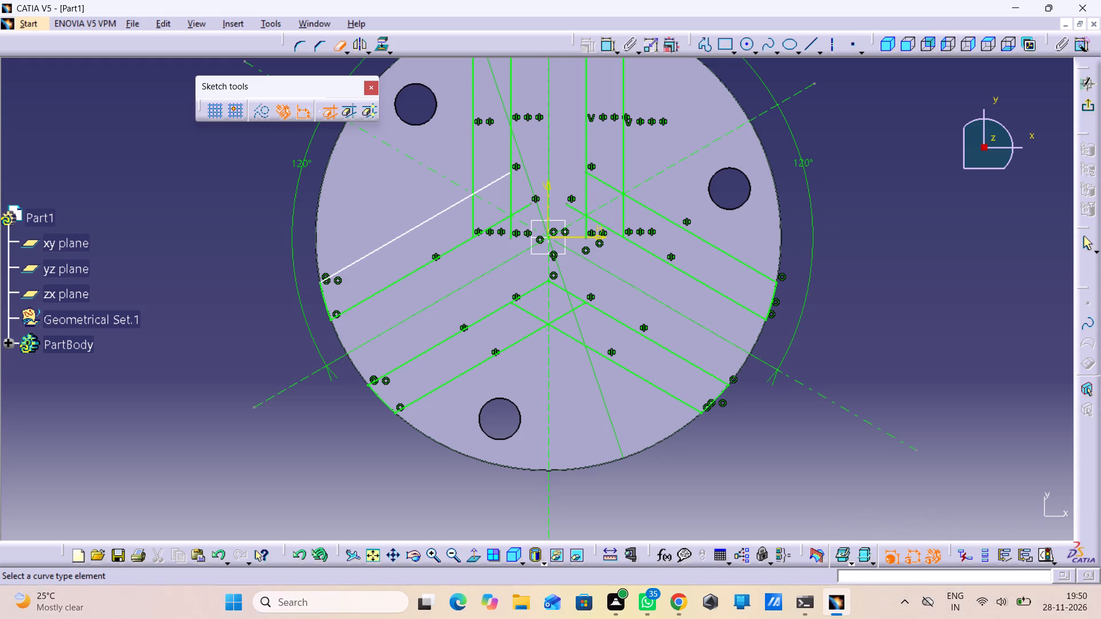
left_click(996, 155)
Trim the inner ends of the second lower-left line and the two left vertical lines where the vertical and lower-left arms meet.
left_click(526, 205)
left_click(513, 224)
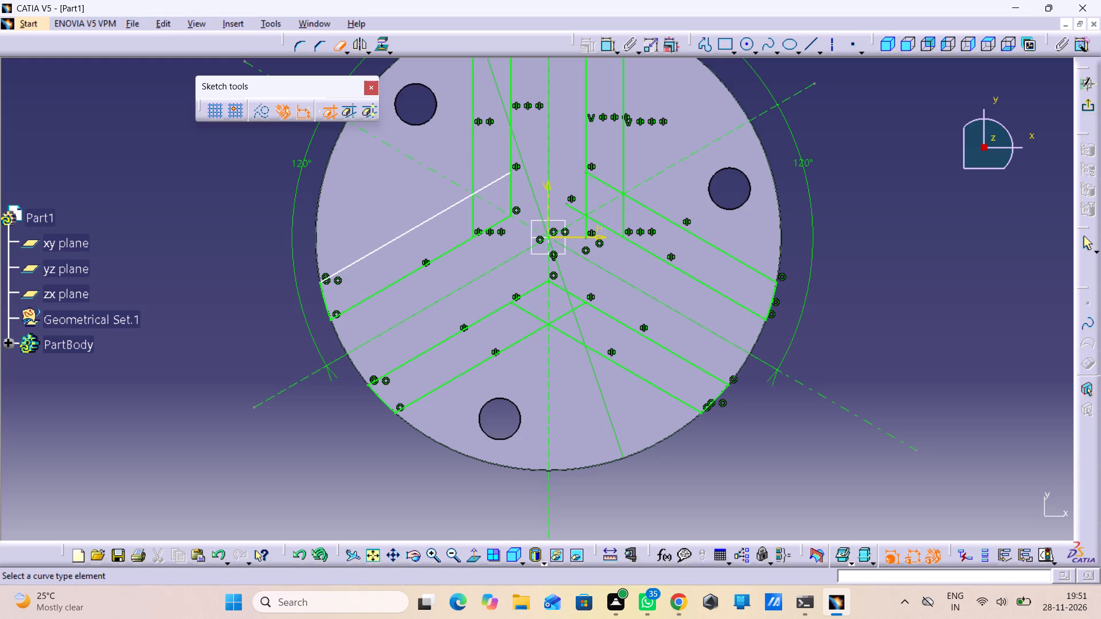
left_click(476, 208)
left_click(476, 210)
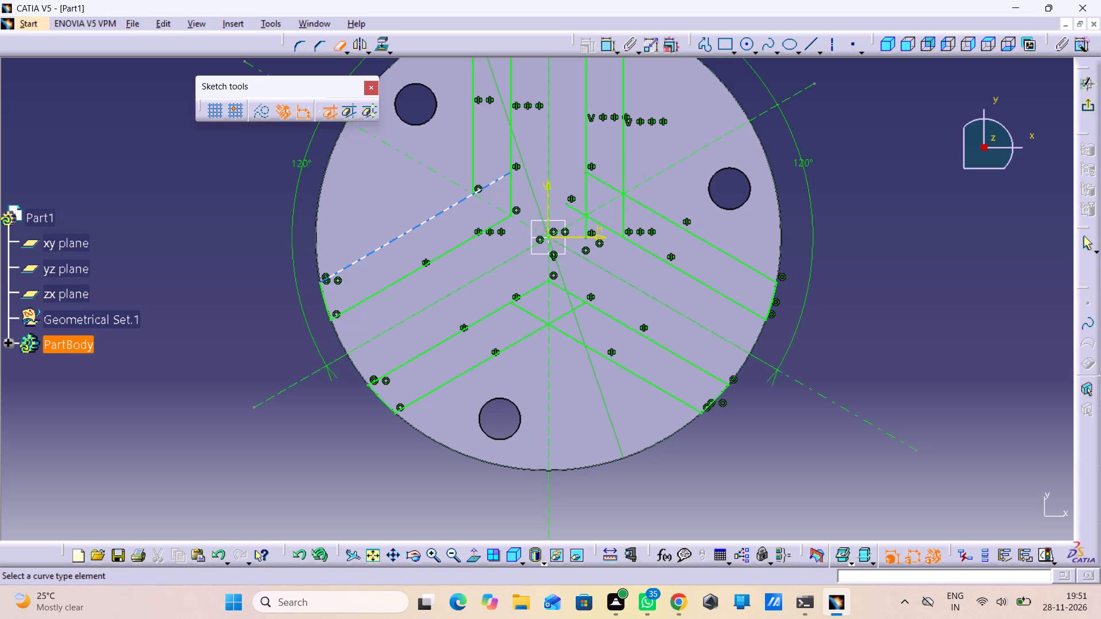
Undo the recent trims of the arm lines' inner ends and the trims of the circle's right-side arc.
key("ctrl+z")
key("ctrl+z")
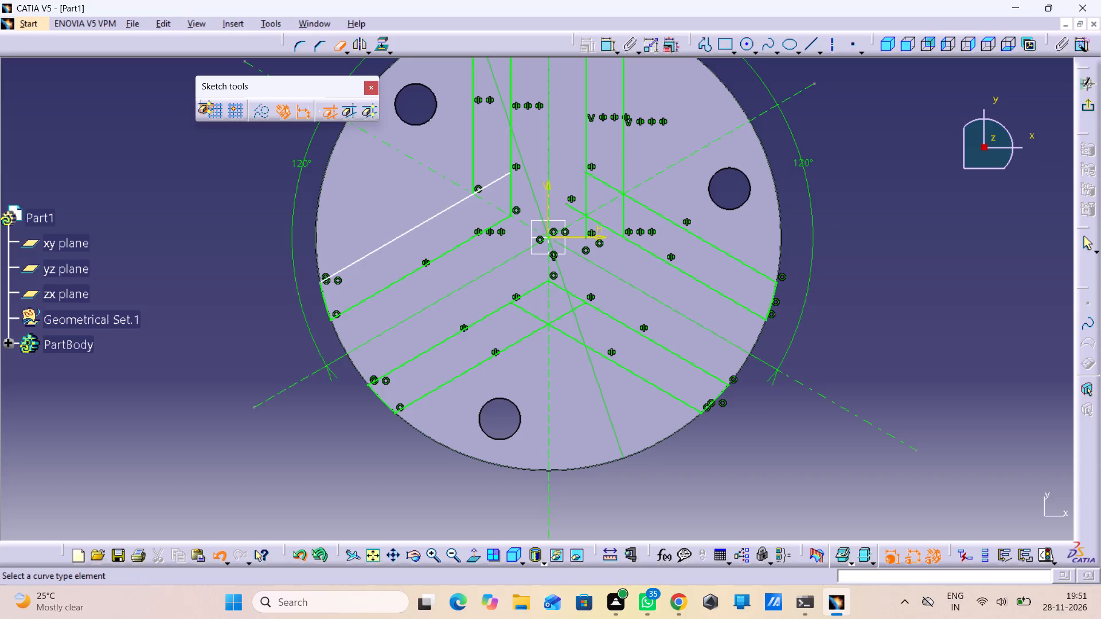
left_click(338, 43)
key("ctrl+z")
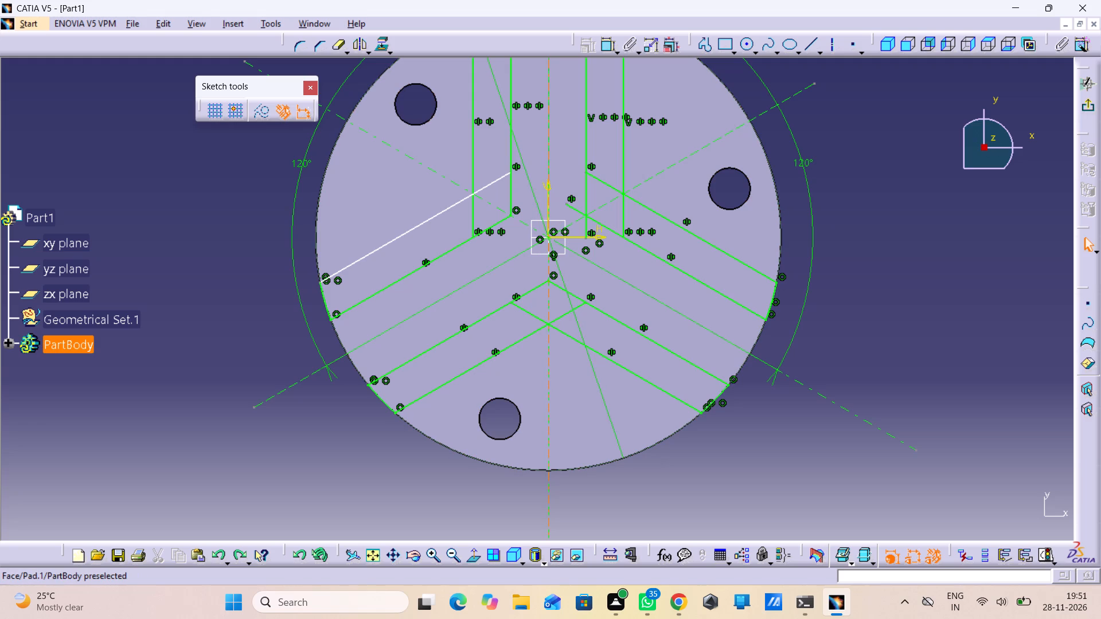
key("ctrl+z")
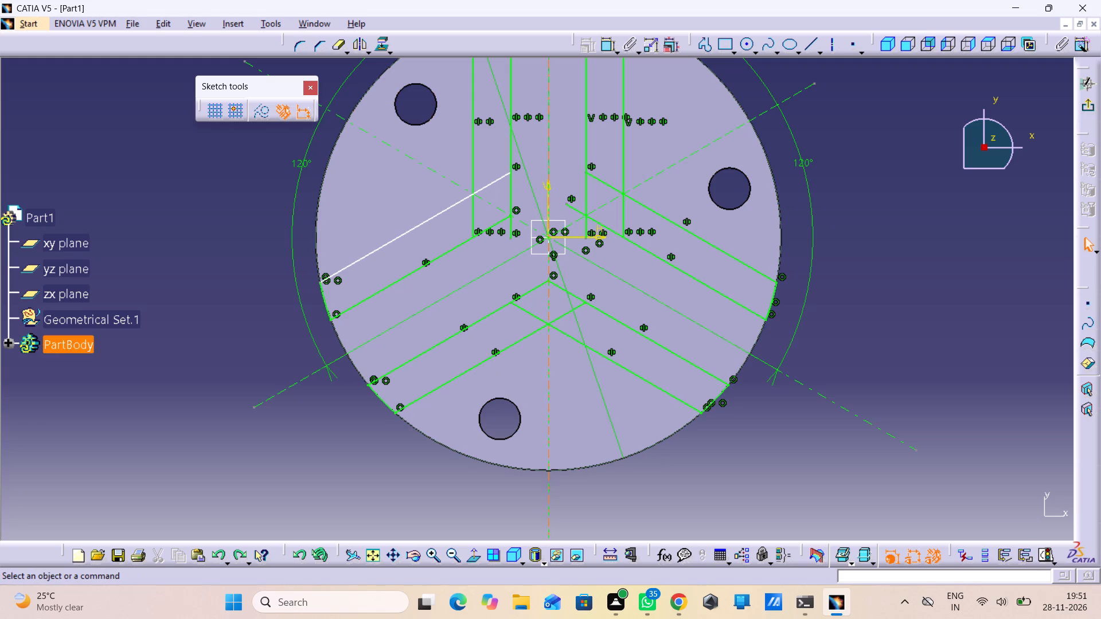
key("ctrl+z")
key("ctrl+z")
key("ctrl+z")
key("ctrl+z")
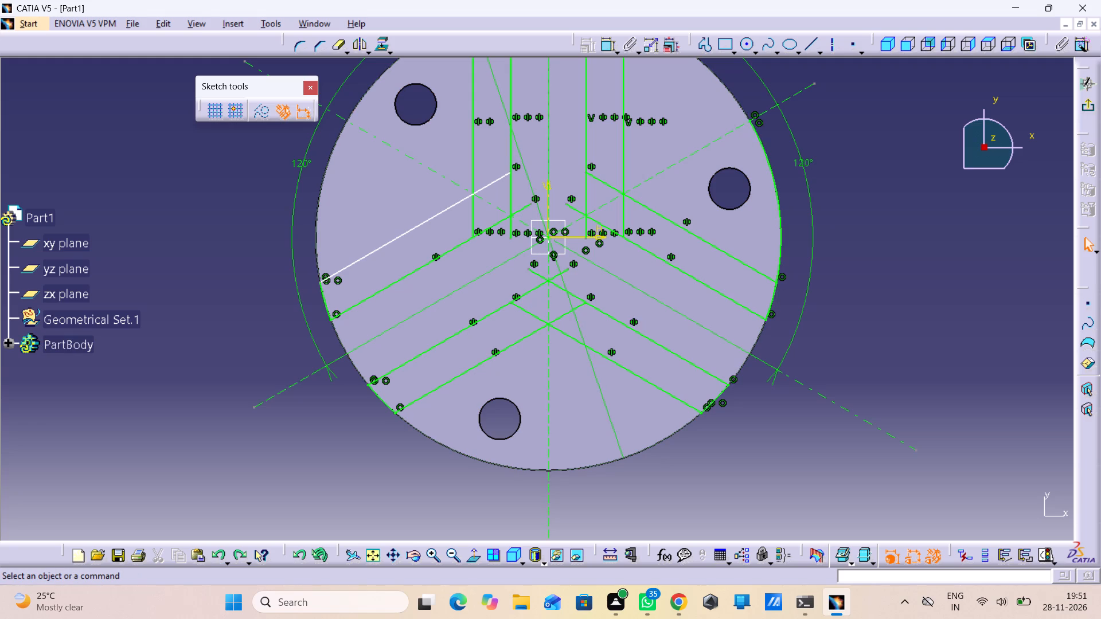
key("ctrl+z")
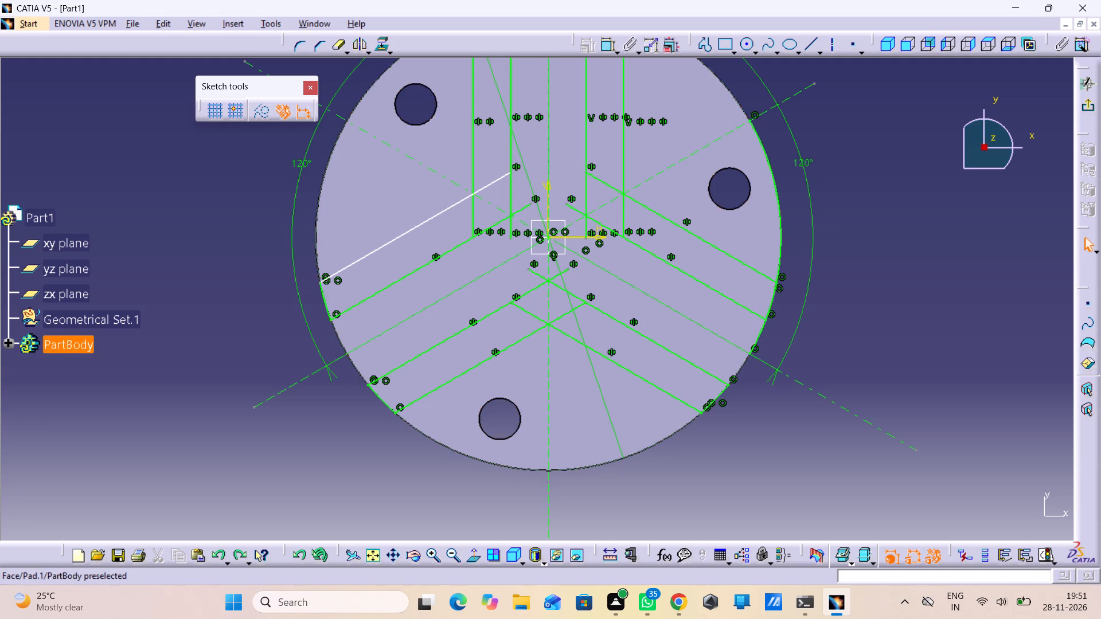
Trim away the circle's right-side arc between the upper-right inclined axis and the lower-right arm's upper outer line.
left_click(341, 46)
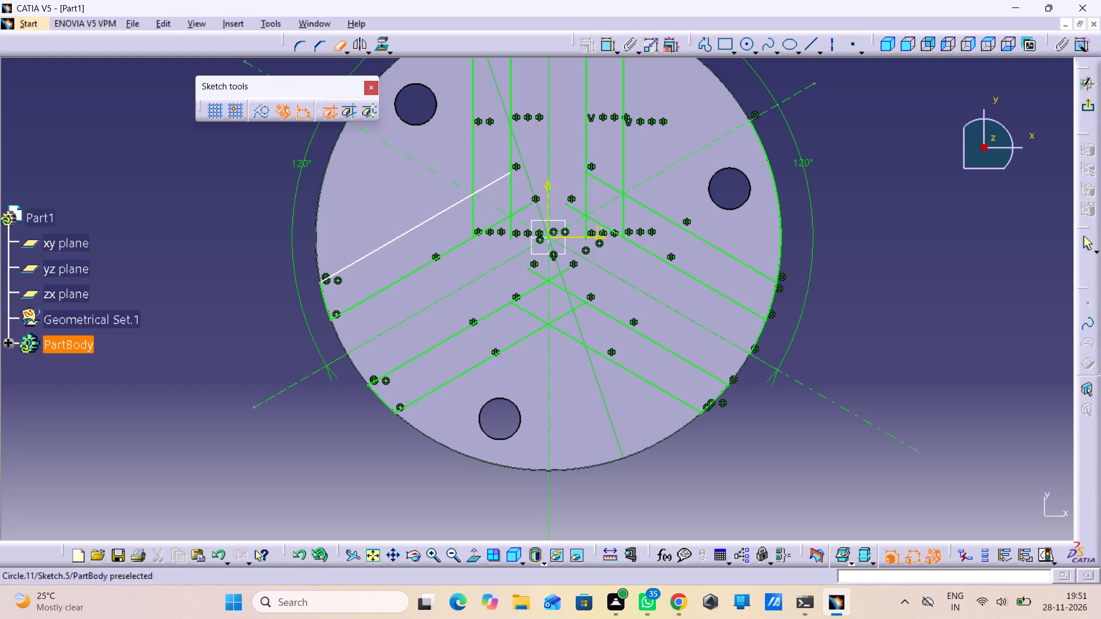
left_click(763, 158)
left_click(768, 151)
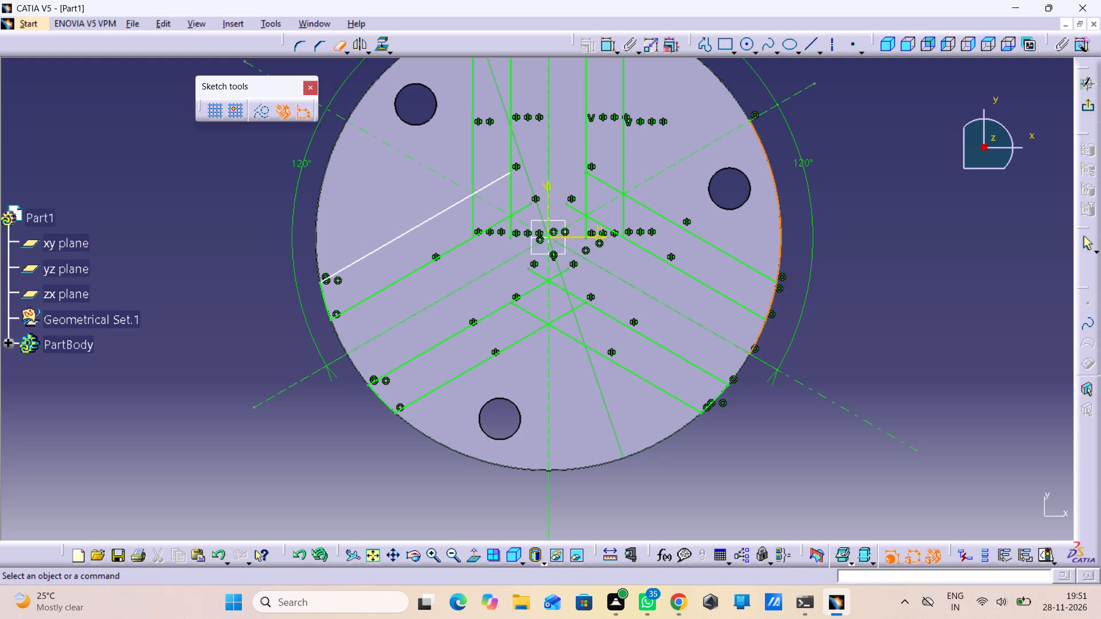
Trim the inner ends of the two left vertical lines and the lower-left arm's two upper lines where they meet.
double_click(340, 45)
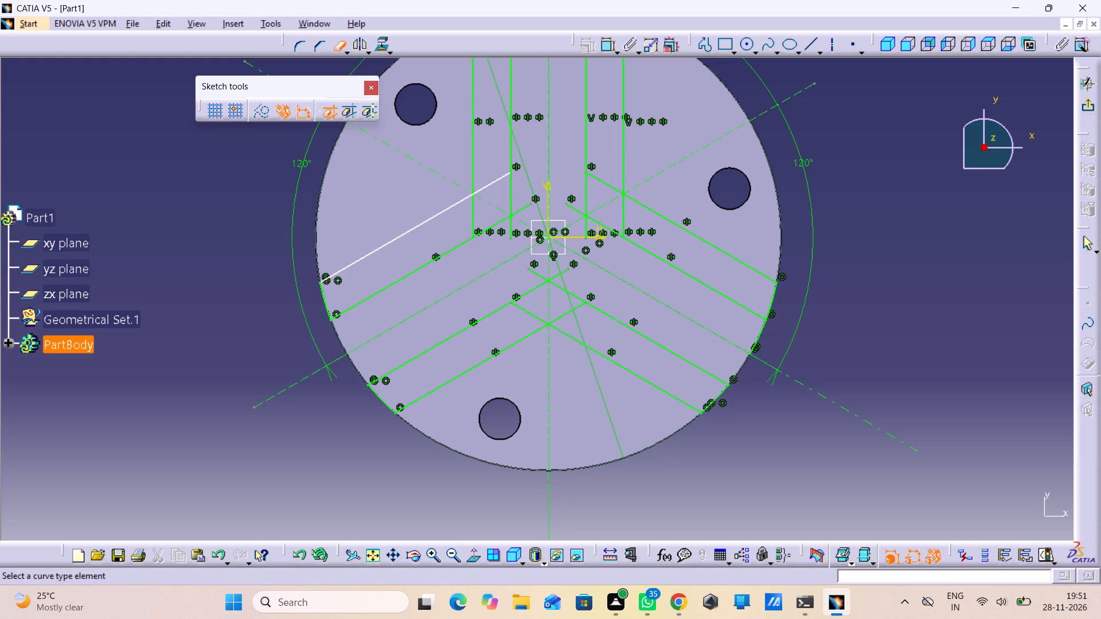
left_click(474, 214)
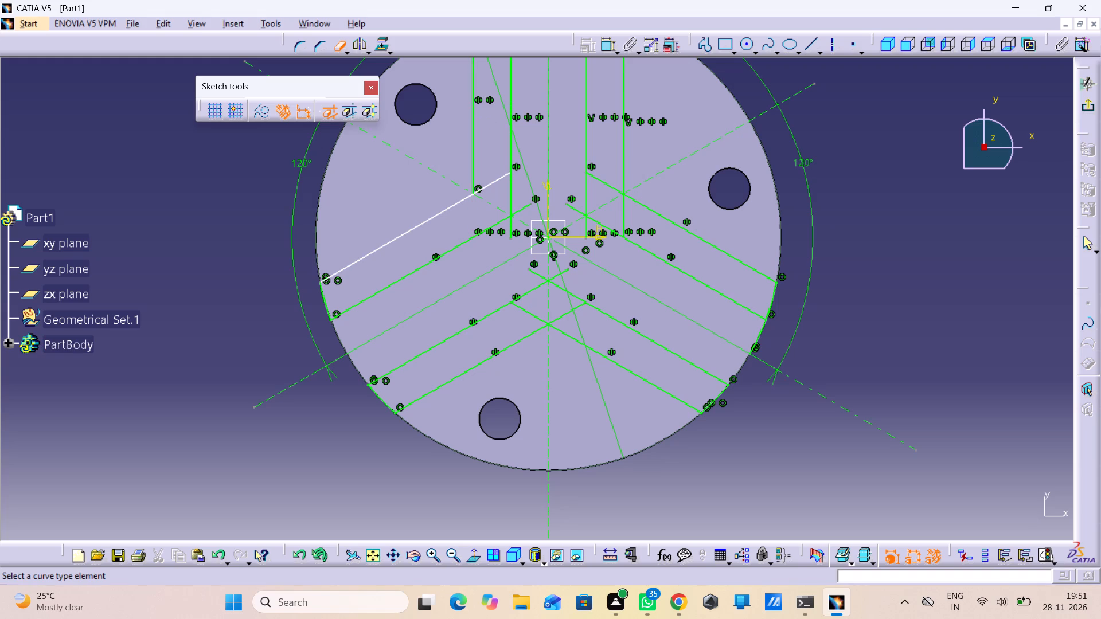
left_click(489, 185)
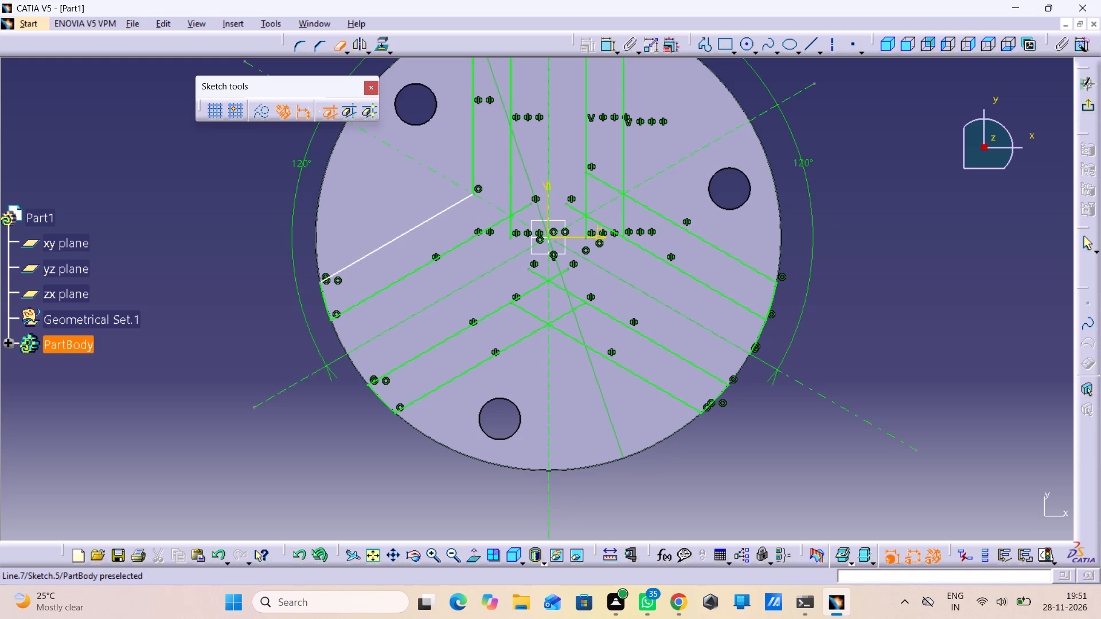
left_click(525, 207)
left_click(508, 226)
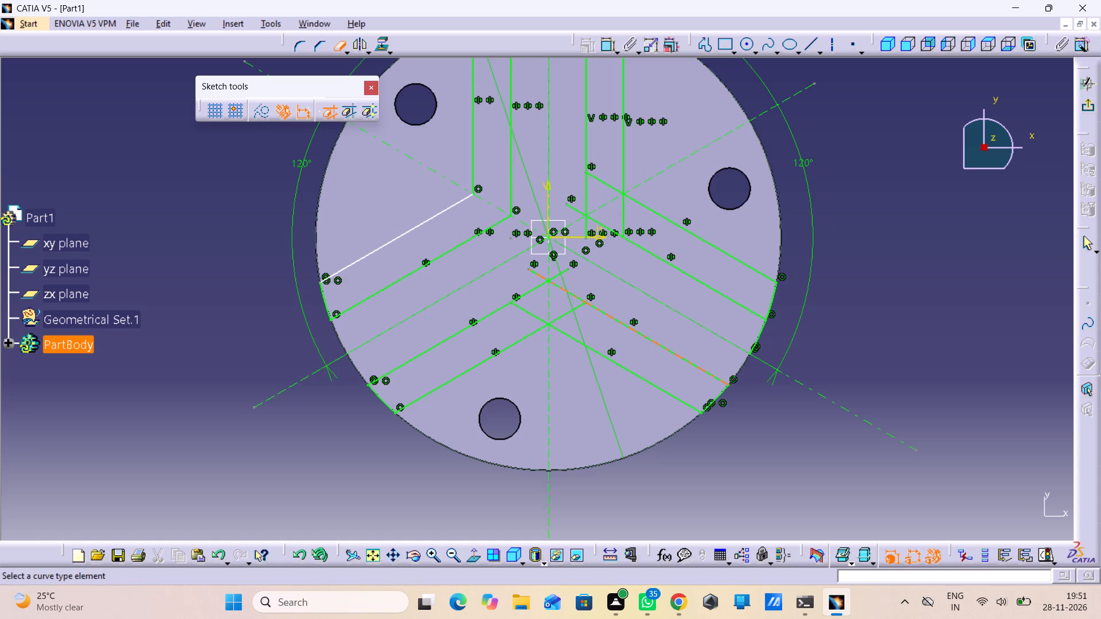
Trim the crossing inner ends of both pairs of lower-left and lower-right lines below the centre at the vertical axis.
left_click(534, 272)
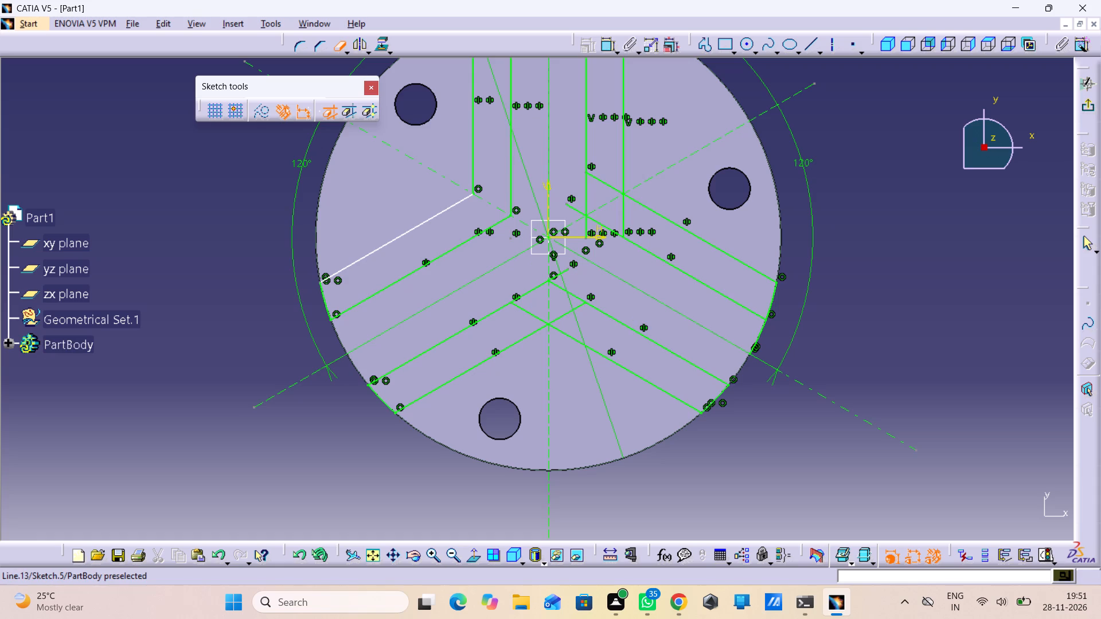
left_click(561, 272)
left_click(567, 308)
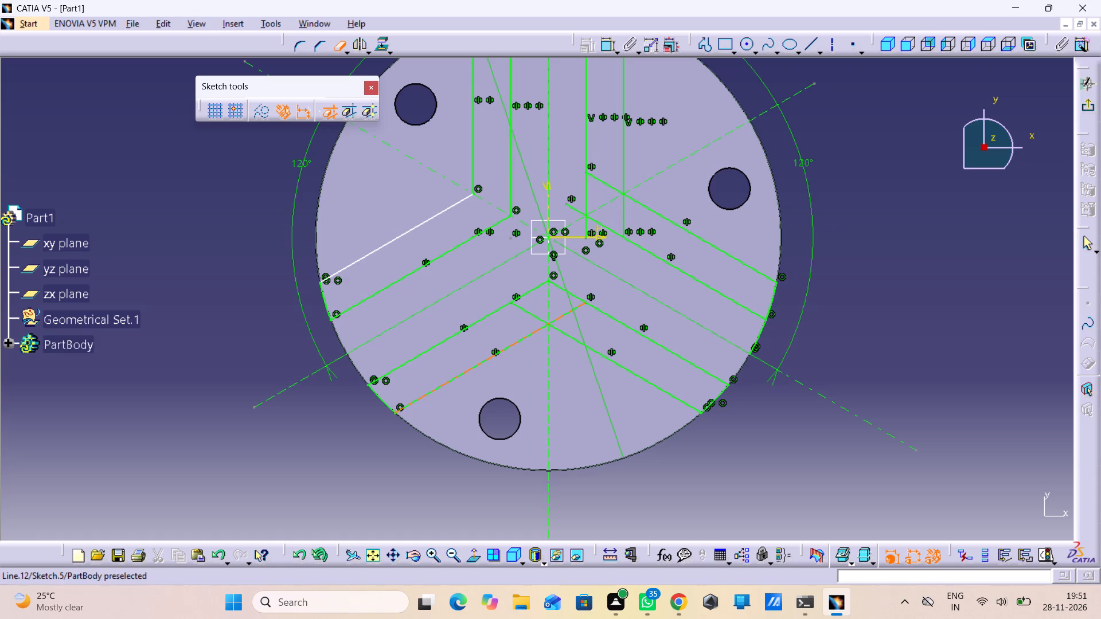
left_click(569, 312)
left_click(538, 313)
left_click(529, 313)
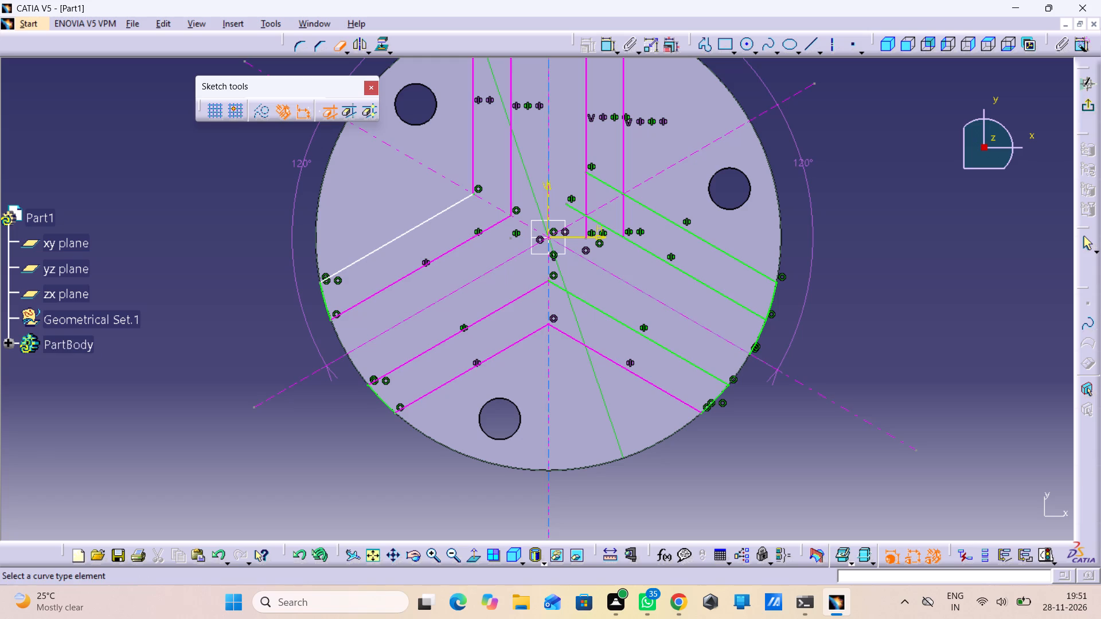
Trim the overlapping ends of the inner right vertical line and the lower-right arm's two upper lines where the arms meet.
left_click(587, 228)
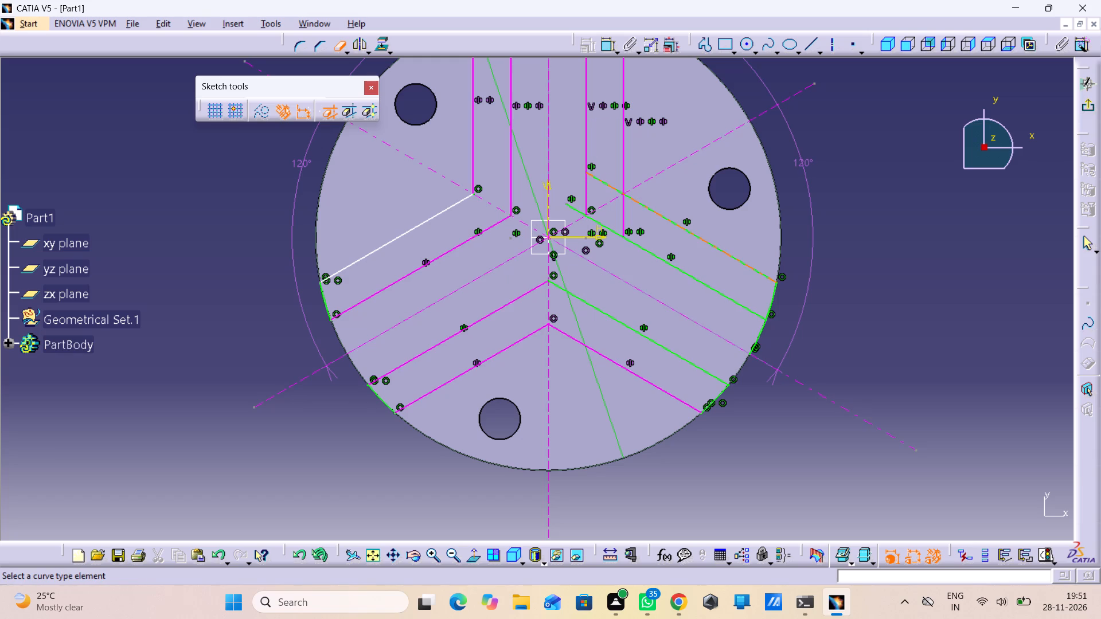
left_click(603, 186)
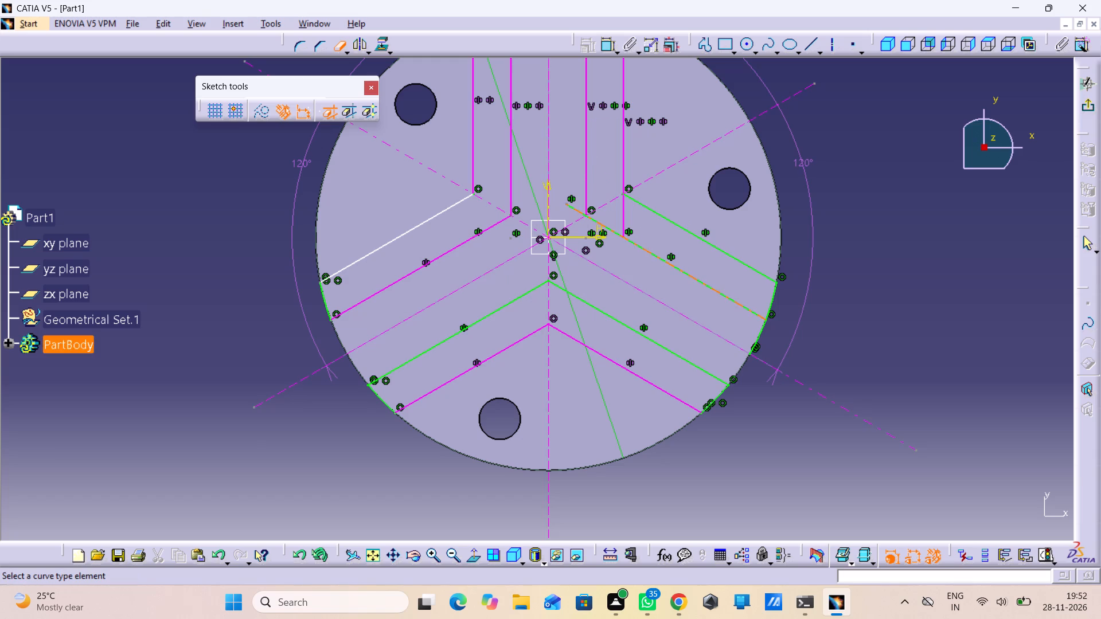
left_click(571, 207)
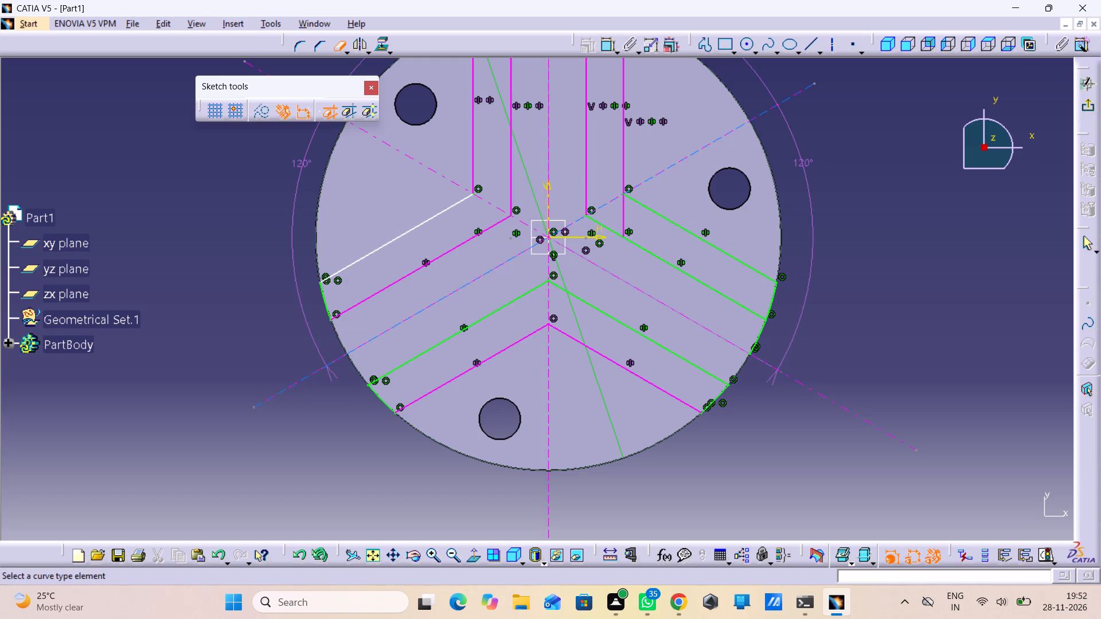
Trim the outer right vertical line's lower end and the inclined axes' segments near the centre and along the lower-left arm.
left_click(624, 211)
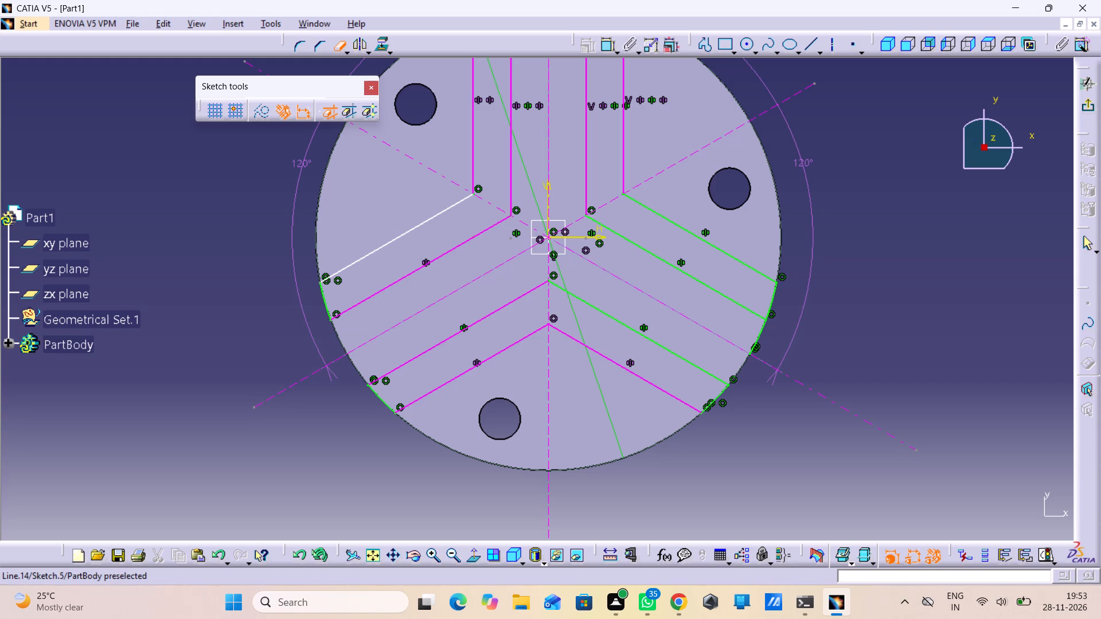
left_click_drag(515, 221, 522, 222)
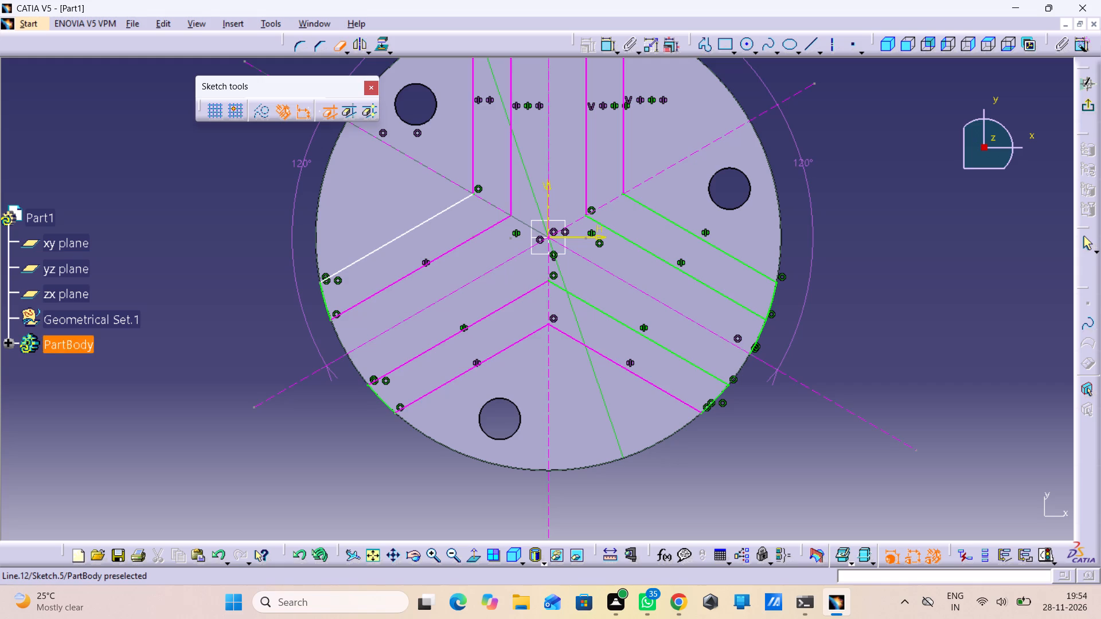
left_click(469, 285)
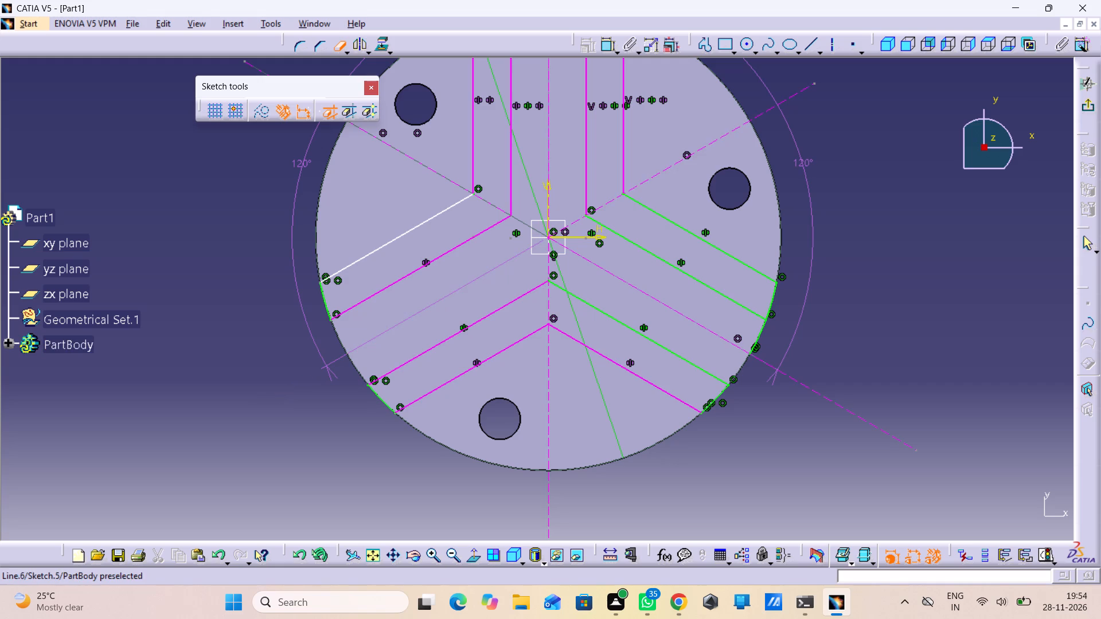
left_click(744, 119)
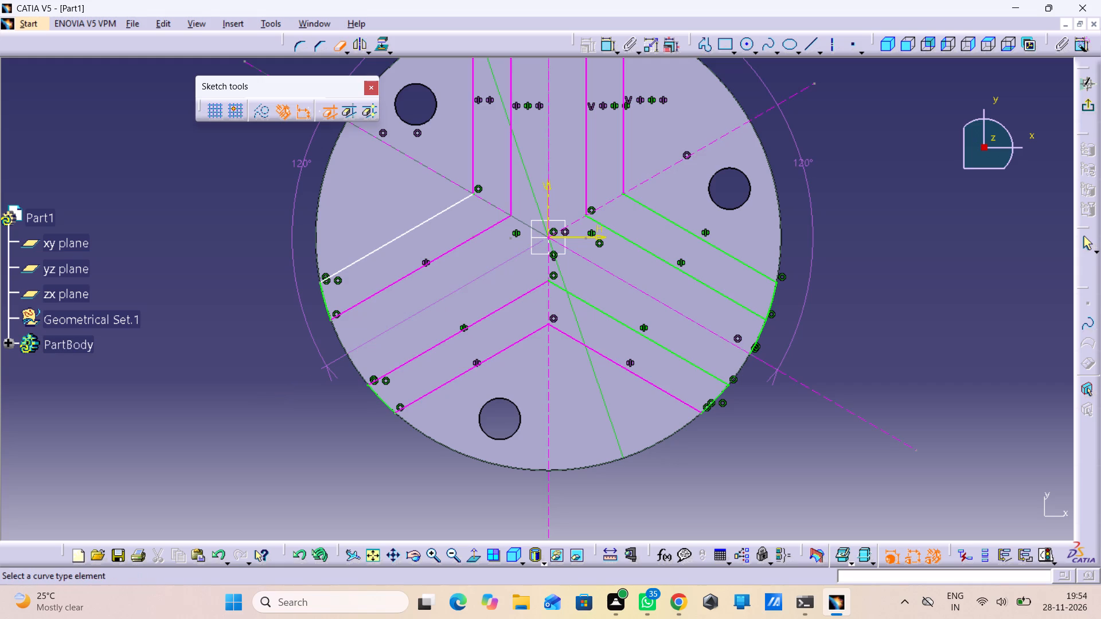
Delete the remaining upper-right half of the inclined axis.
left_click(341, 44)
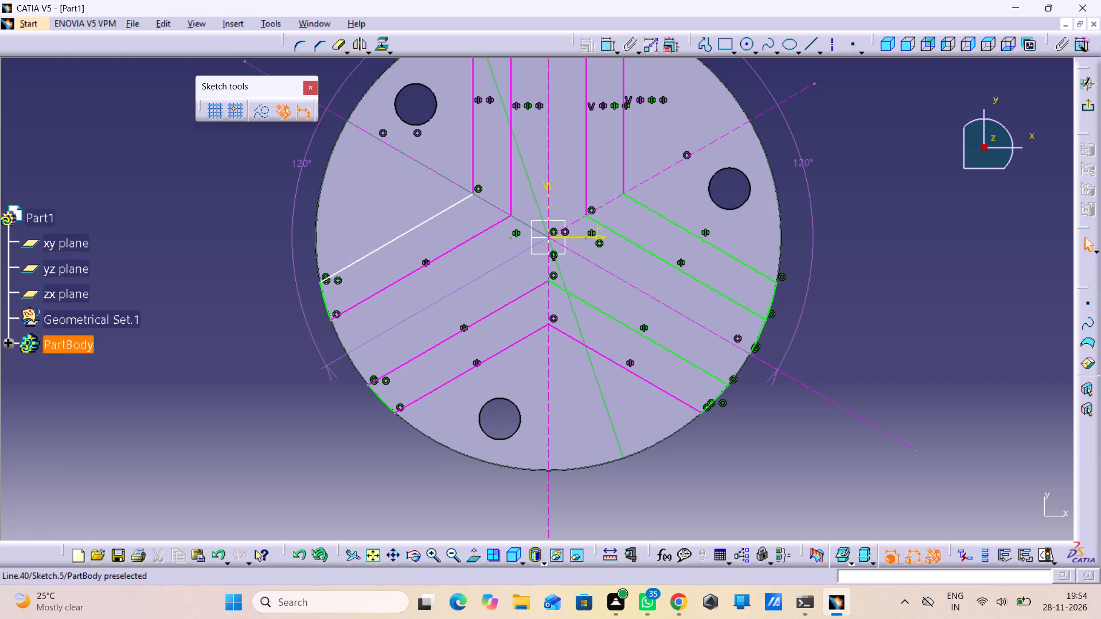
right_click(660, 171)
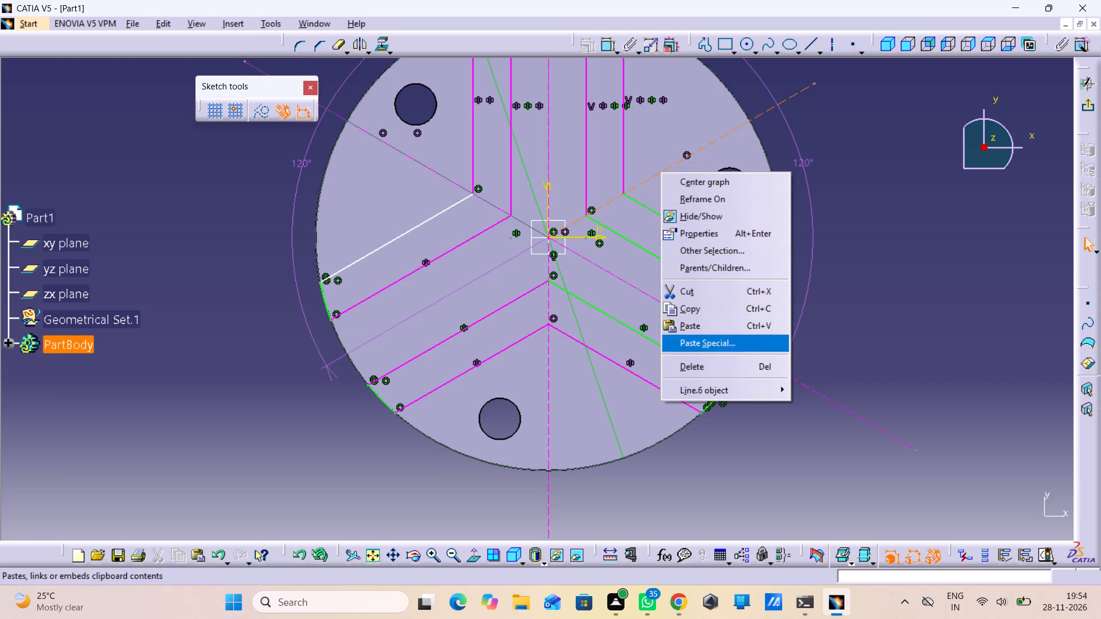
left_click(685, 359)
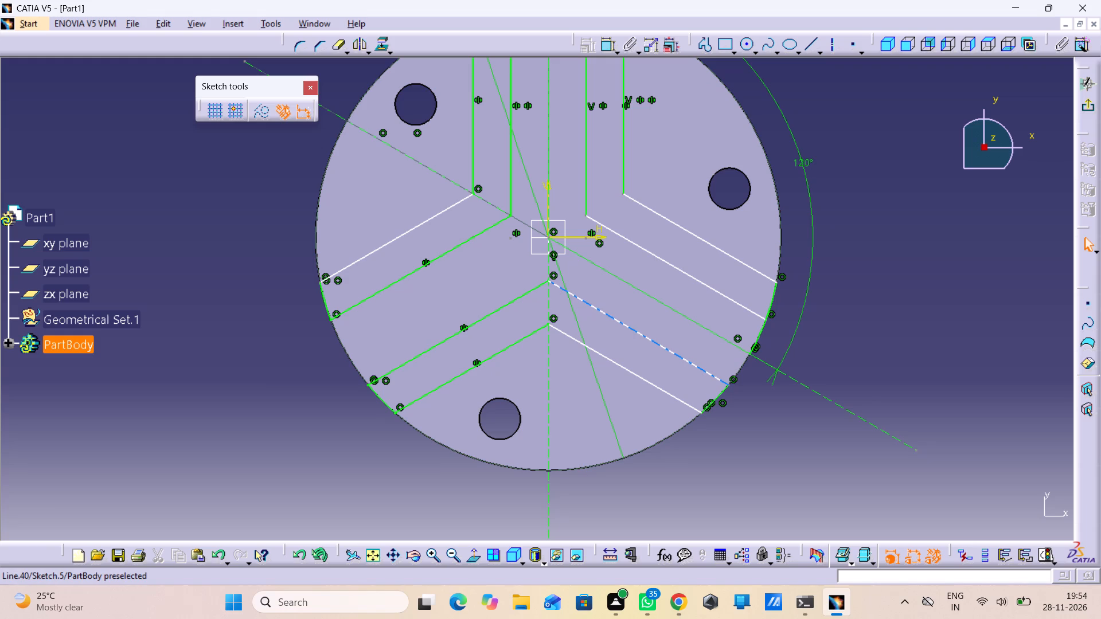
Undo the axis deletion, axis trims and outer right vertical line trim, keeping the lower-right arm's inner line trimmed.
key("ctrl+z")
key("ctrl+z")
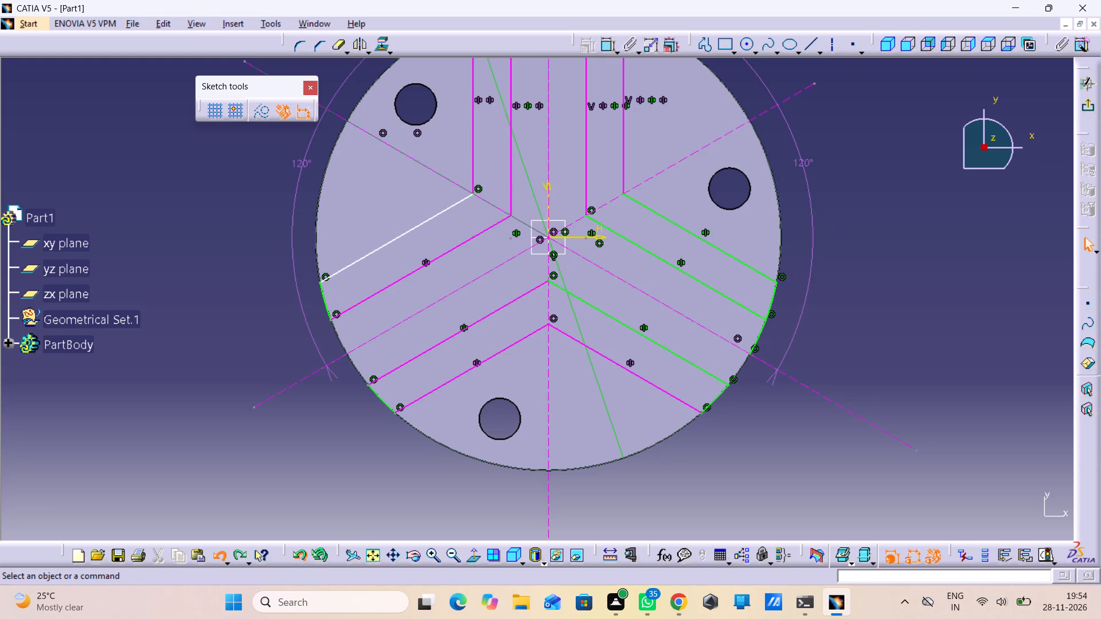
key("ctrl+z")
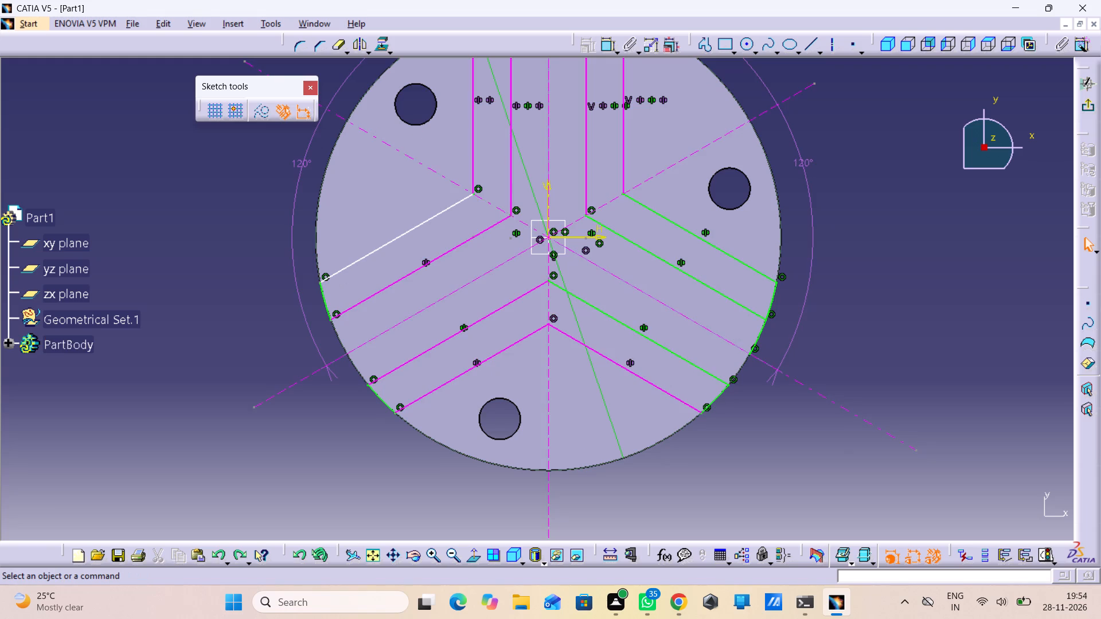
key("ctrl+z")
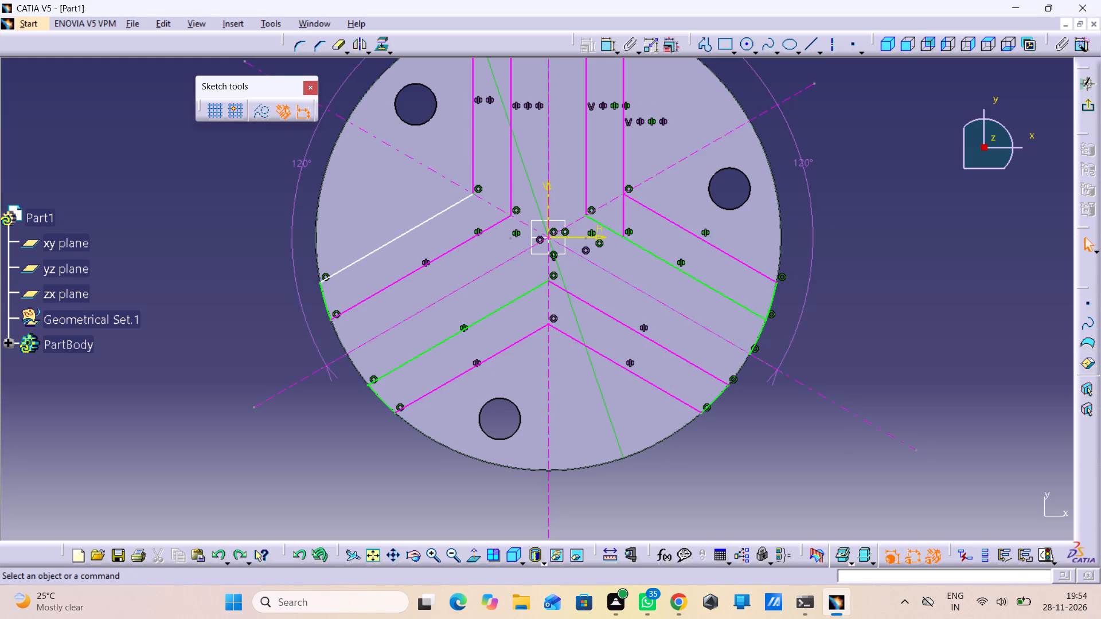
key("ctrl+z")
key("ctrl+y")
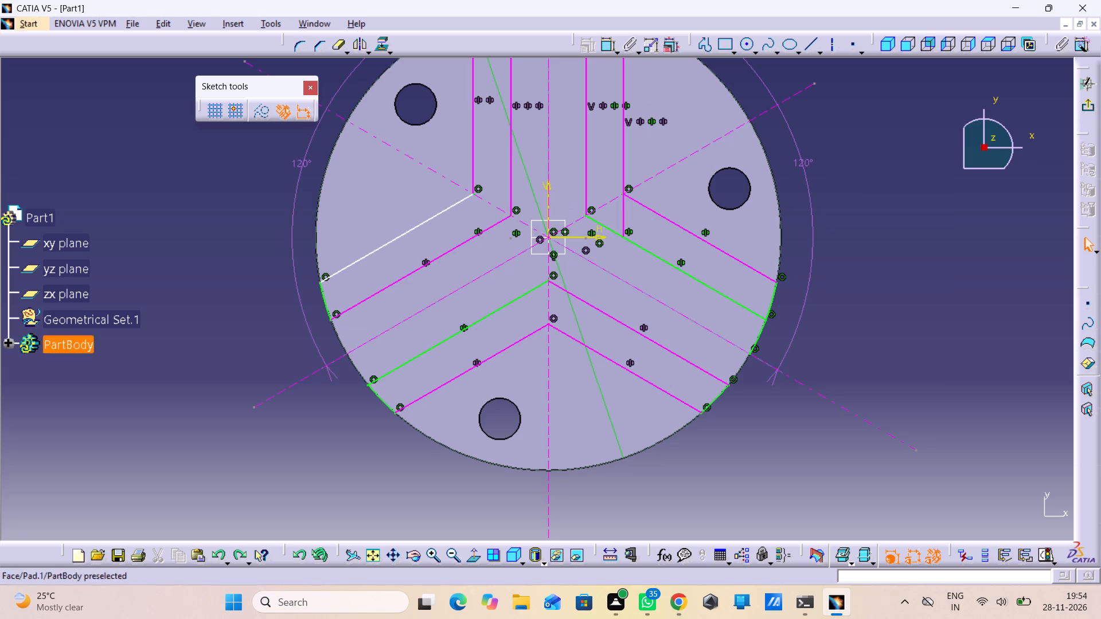
Trim away the circle's arc inside the lower-right arm, between its upper inner line and the inclined axis.
double_click(336, 50)
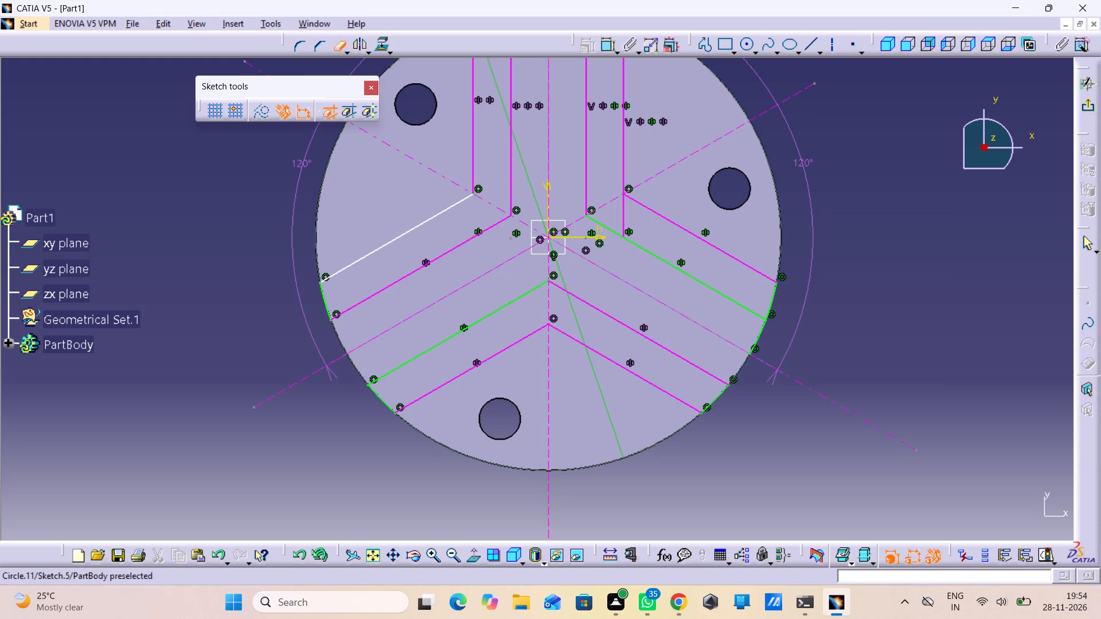
left_click(763, 330)
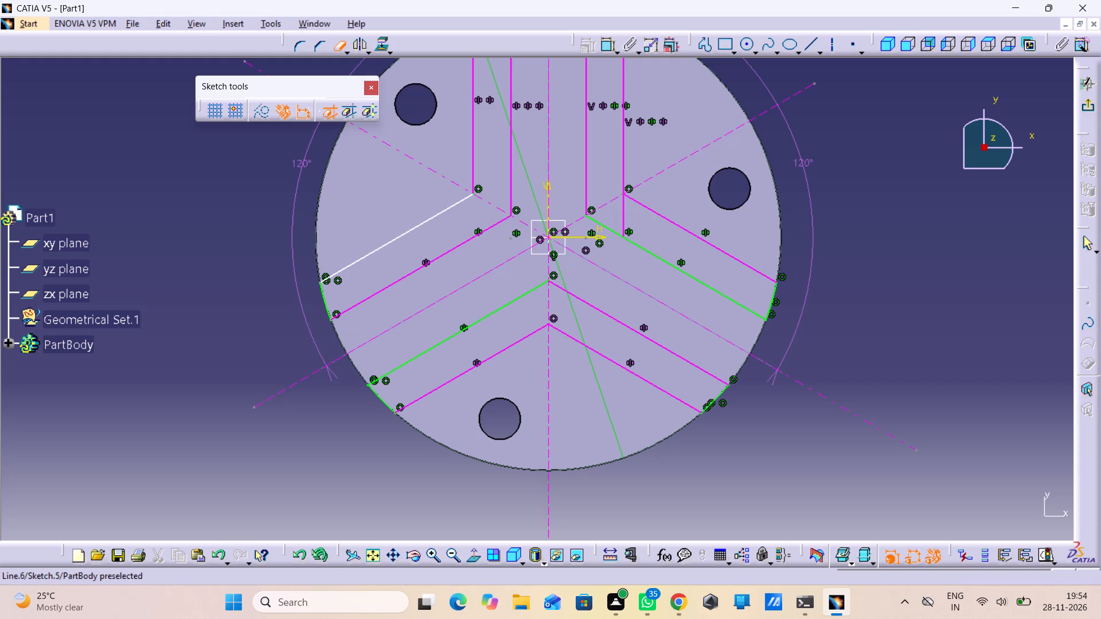
Trim the vertical axis's segment between the circle's centre and the inner vertex of the lower arm lines.
middle_click_drag(591, 182, 602, 199)
right_click(591, 182)
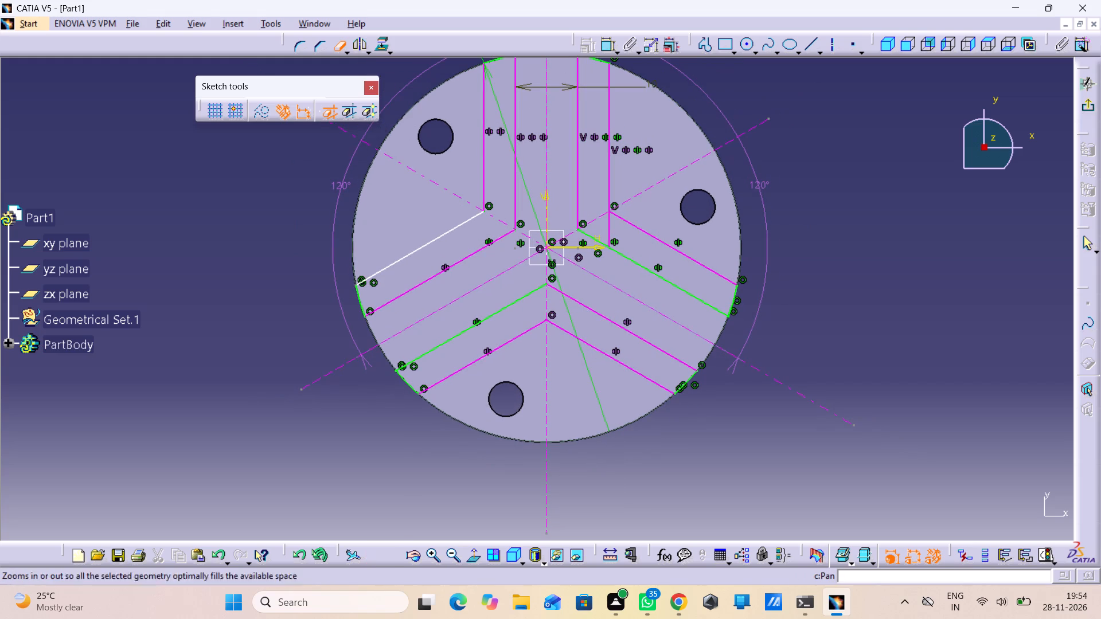
middle_click_drag(403, 432, 411, 441)
right_click(403, 432)
middle_click_drag(412, 442, 423, 518)
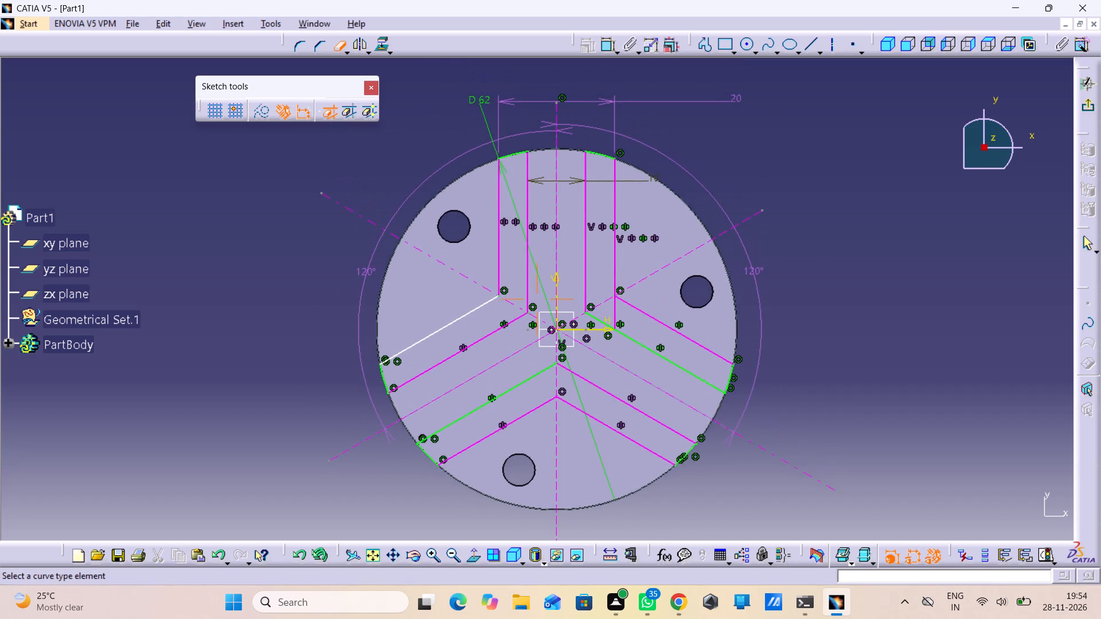
middle_click_drag(423, 518, 416, 504)
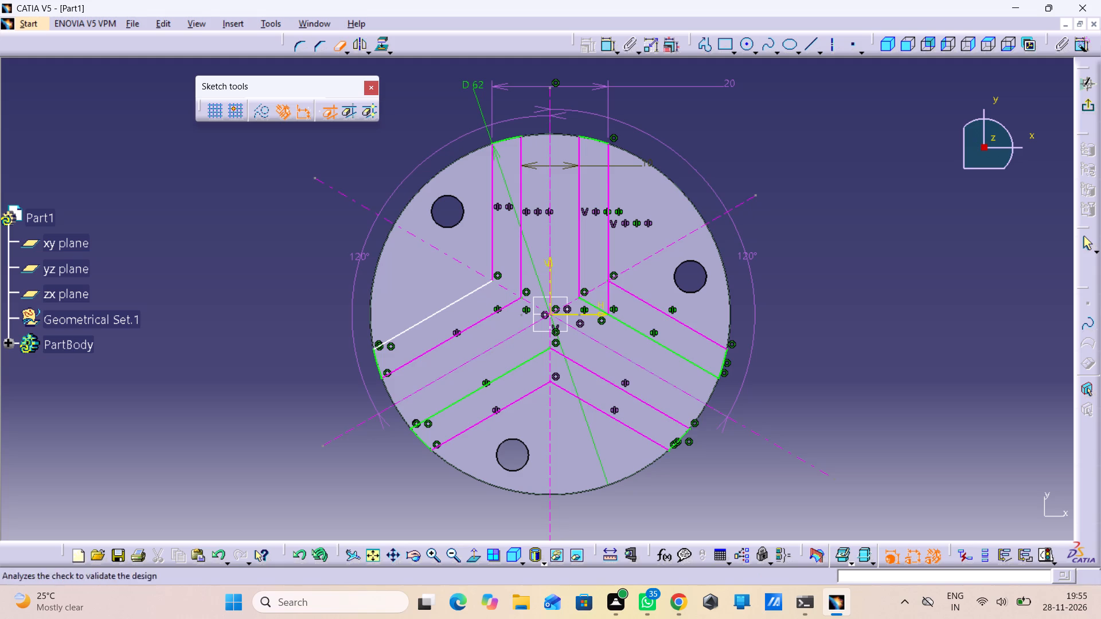
left_click(551, 335)
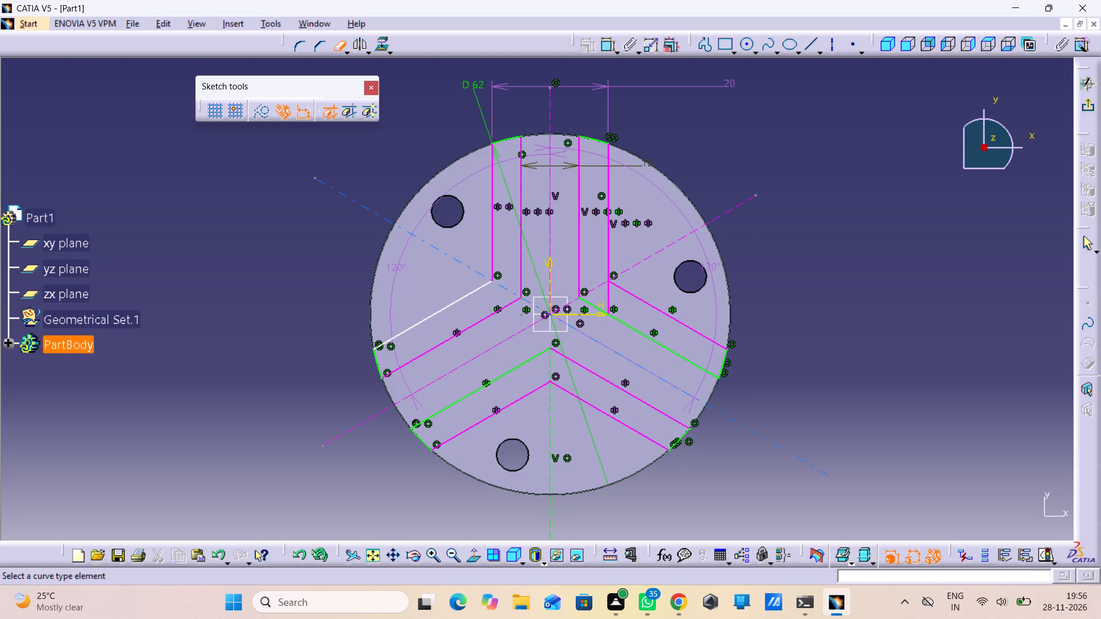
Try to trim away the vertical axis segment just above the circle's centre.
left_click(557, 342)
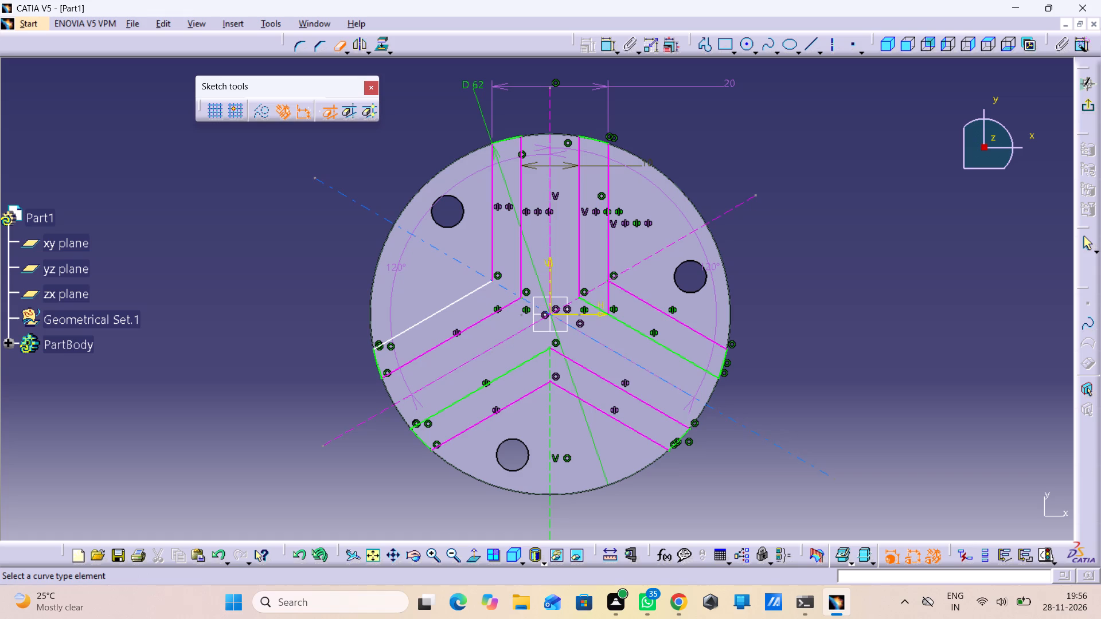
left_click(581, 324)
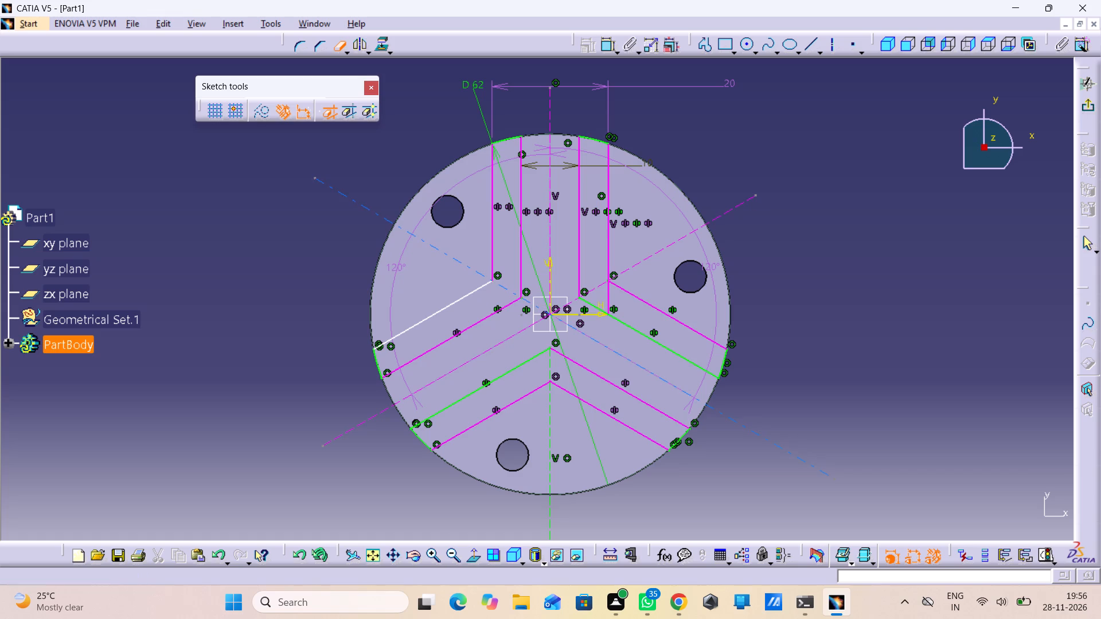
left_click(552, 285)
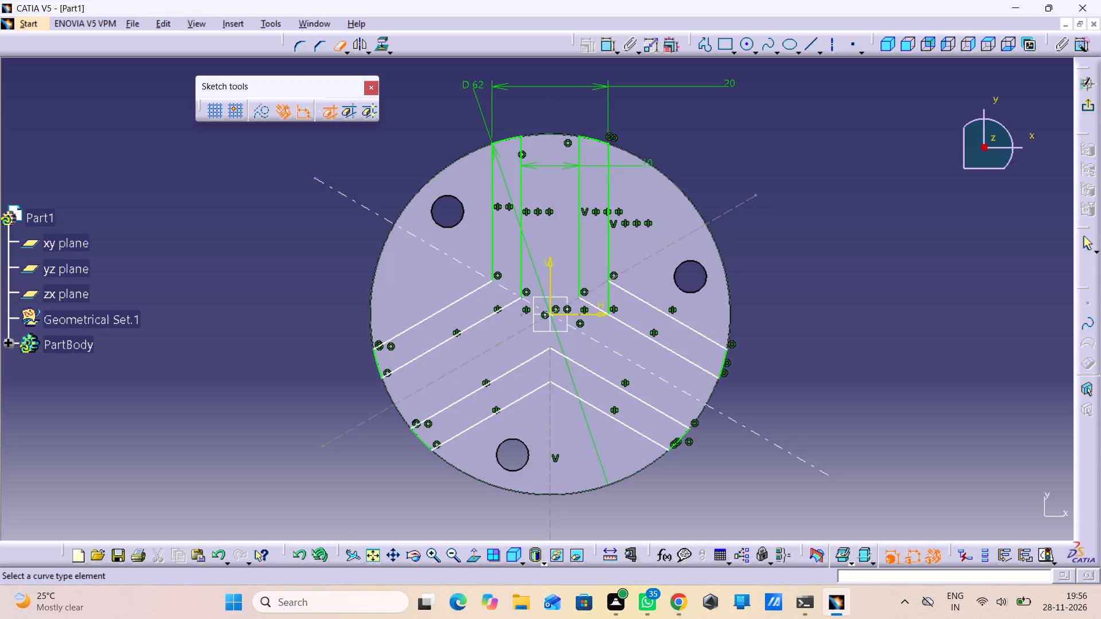
Undo the vertical axis trims and the earlier lower-right arm trims, back to its arm lines overrunning their corners.
key("ctrl+z")
key("ctrl+z")
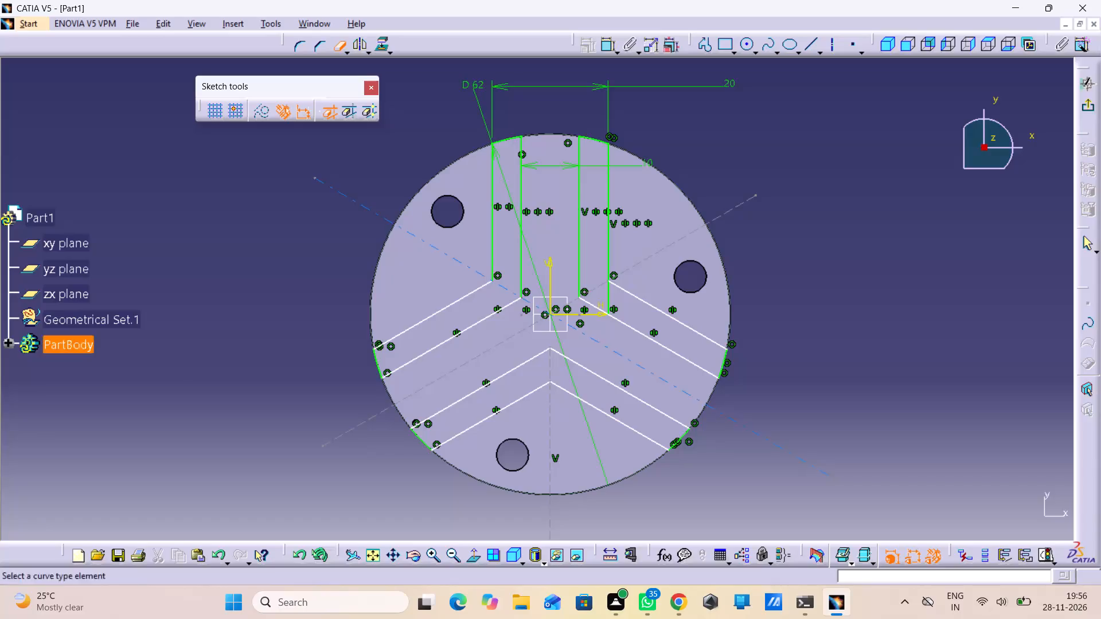
left_click(337, 47)
key("ctrl+z")
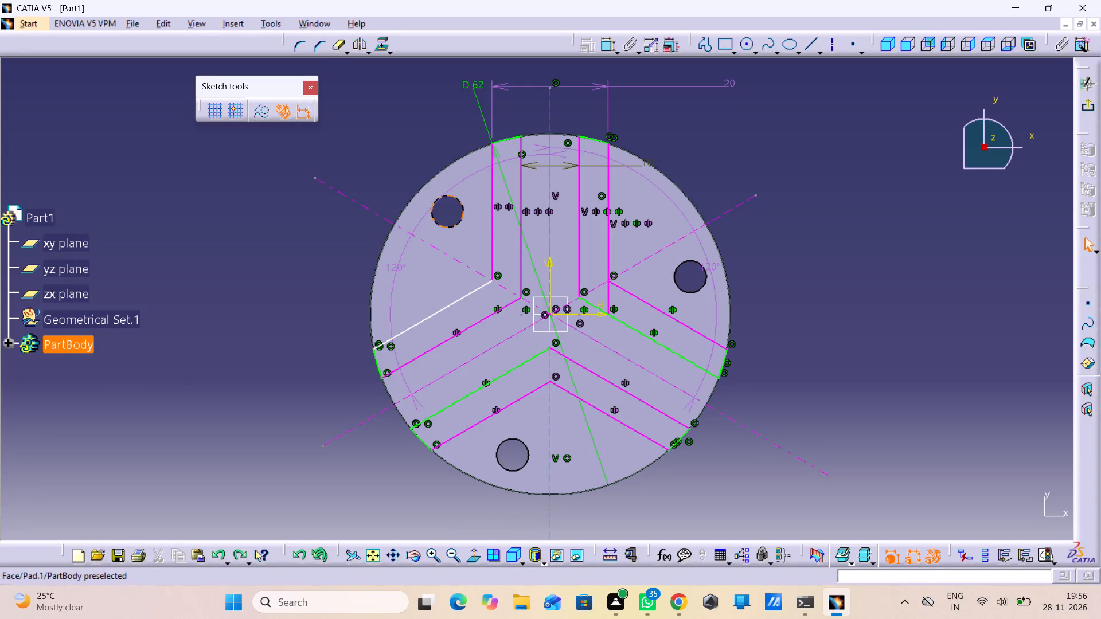
key("ctrl+z")
key("ctrl+z")
key("ctrl+z")
key("ctrl+z")
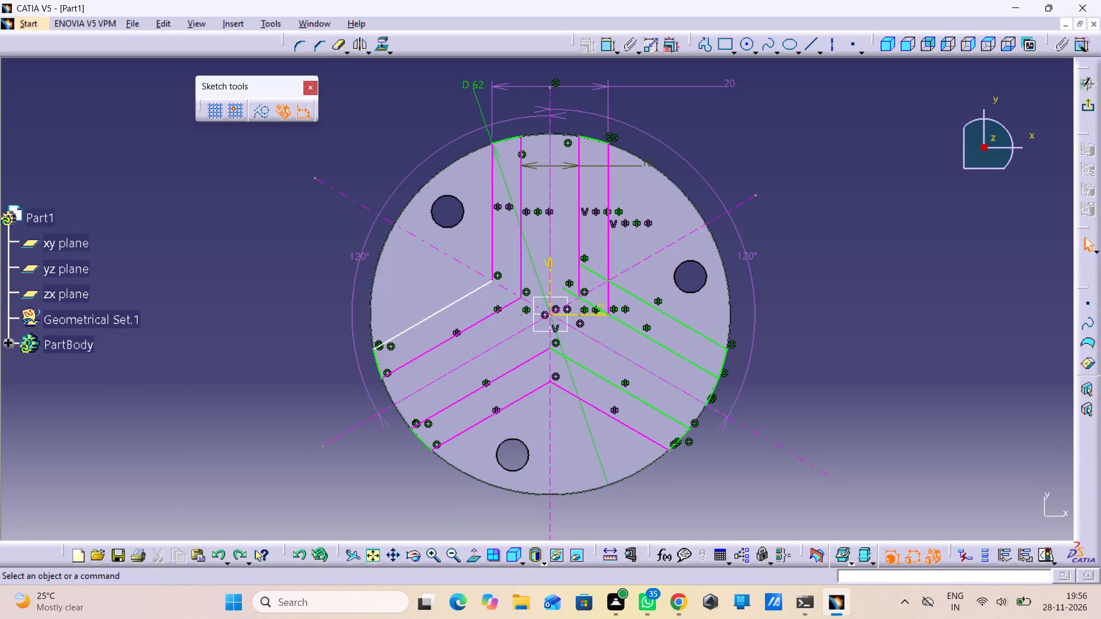
key("ctrl+z")
key("ctrl+z")
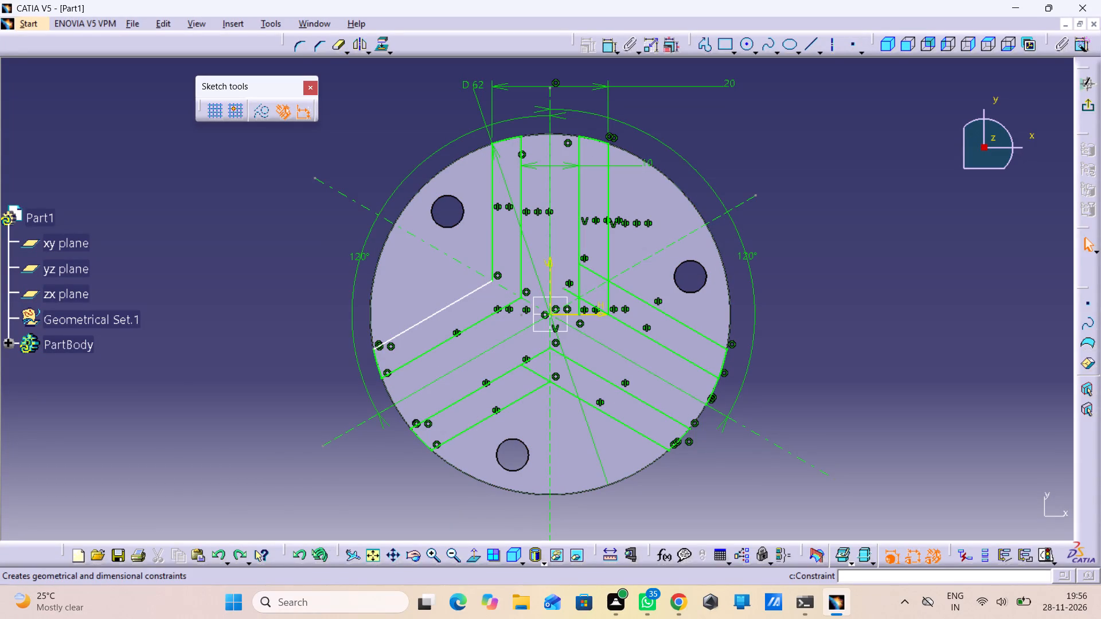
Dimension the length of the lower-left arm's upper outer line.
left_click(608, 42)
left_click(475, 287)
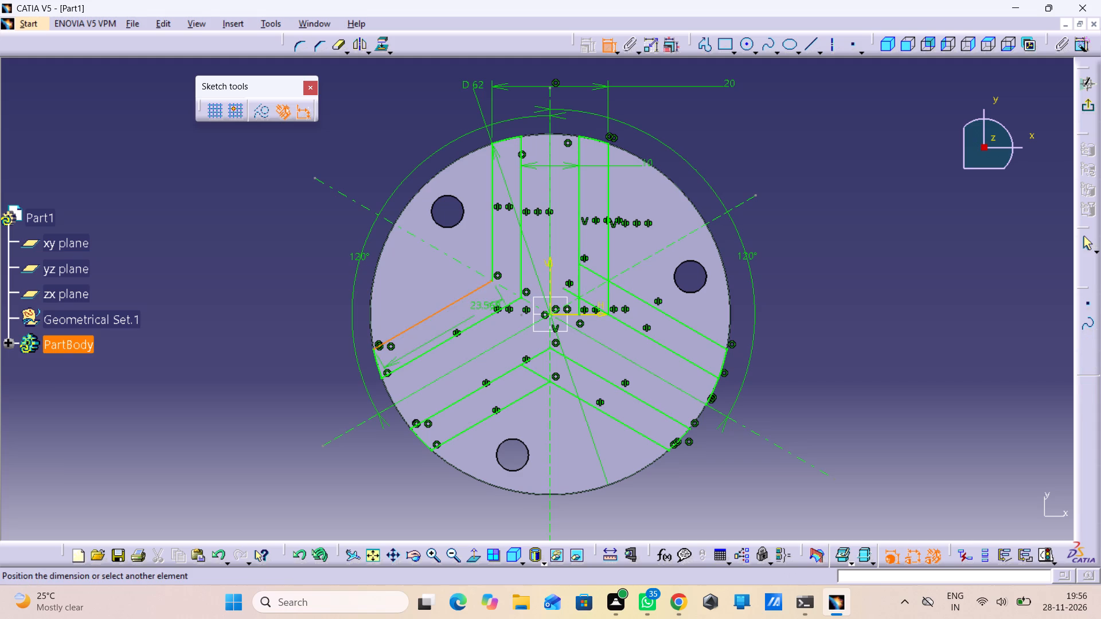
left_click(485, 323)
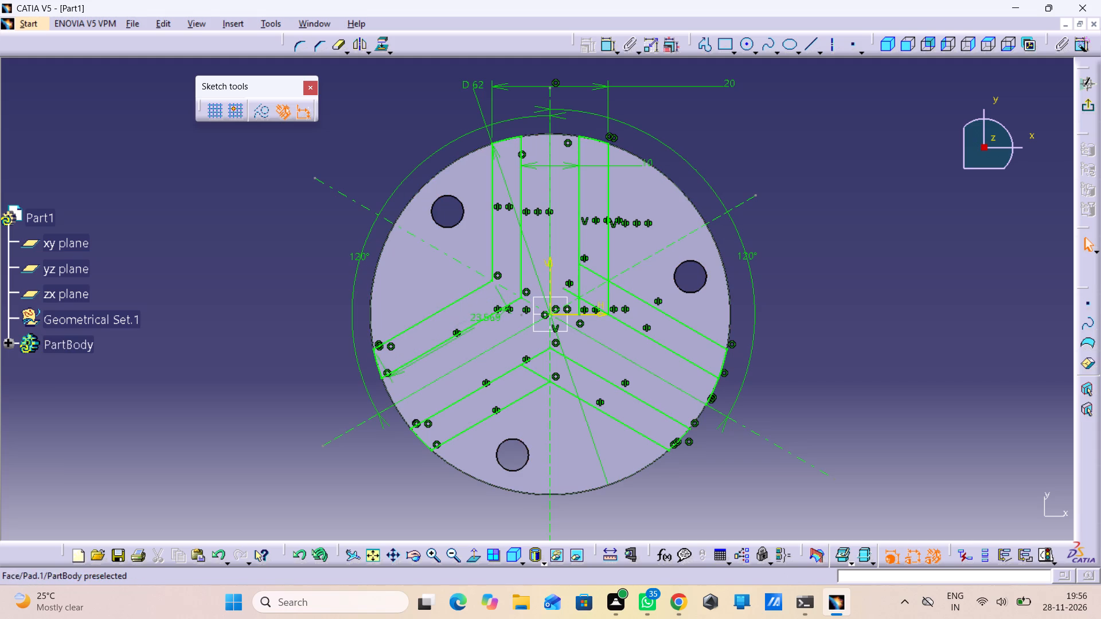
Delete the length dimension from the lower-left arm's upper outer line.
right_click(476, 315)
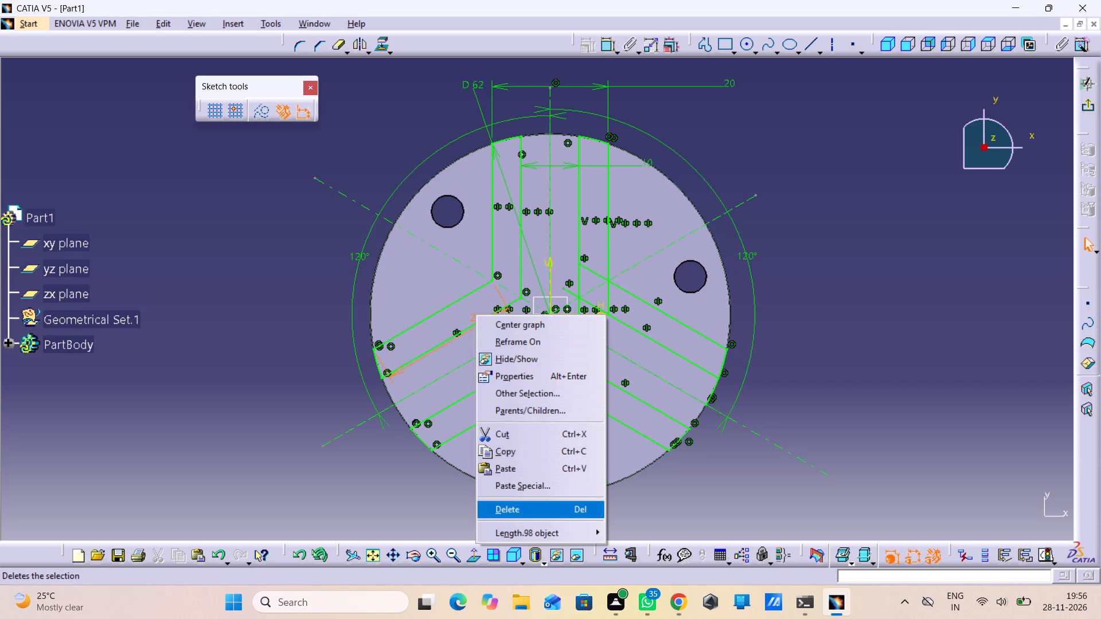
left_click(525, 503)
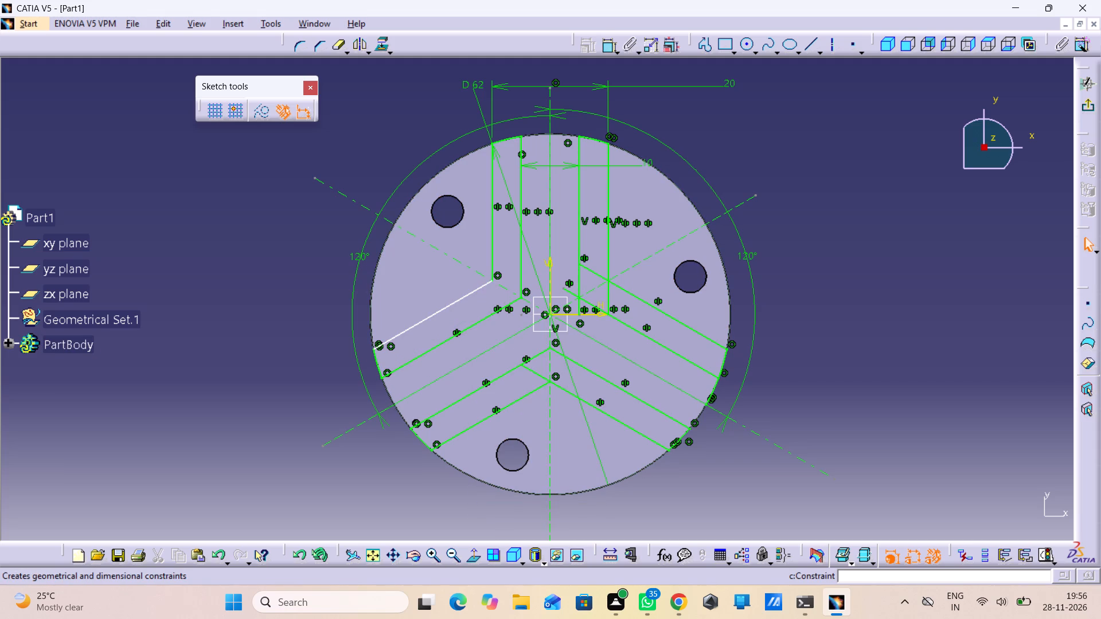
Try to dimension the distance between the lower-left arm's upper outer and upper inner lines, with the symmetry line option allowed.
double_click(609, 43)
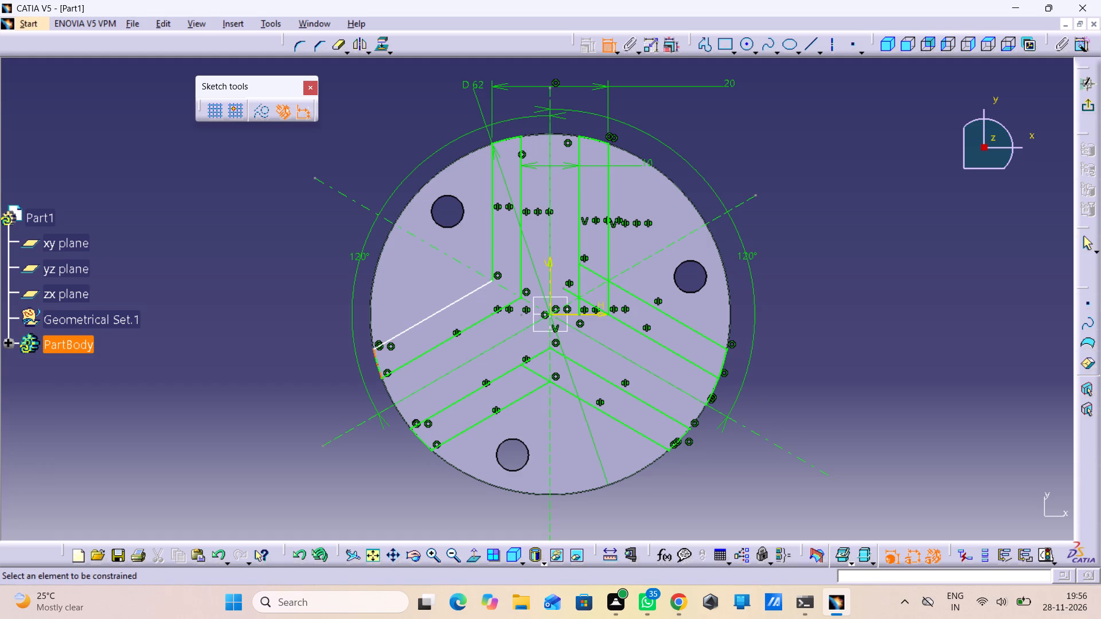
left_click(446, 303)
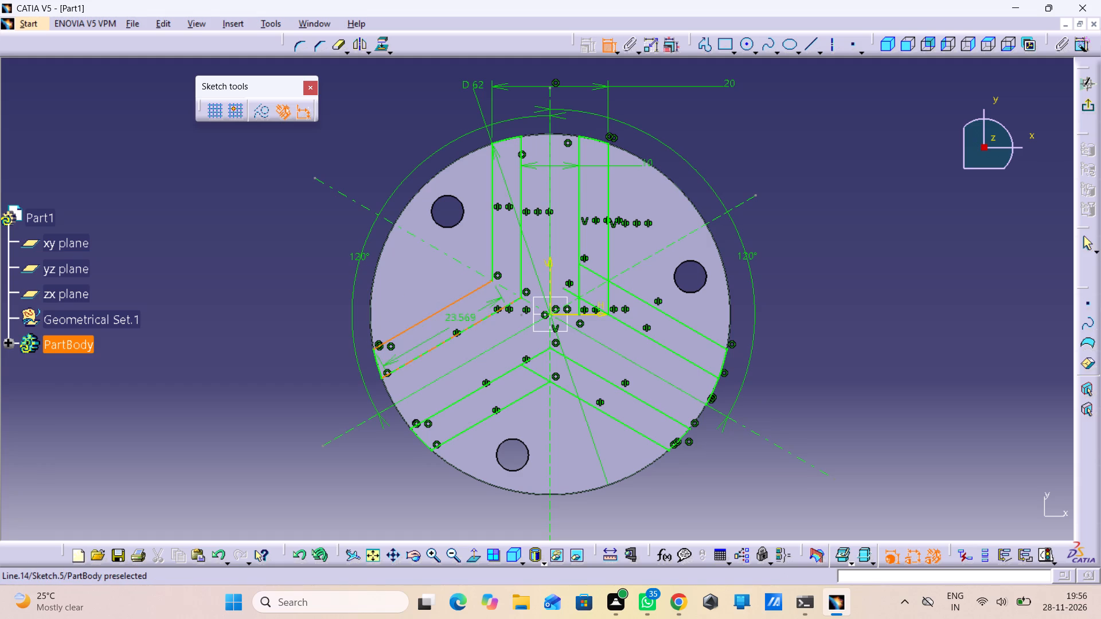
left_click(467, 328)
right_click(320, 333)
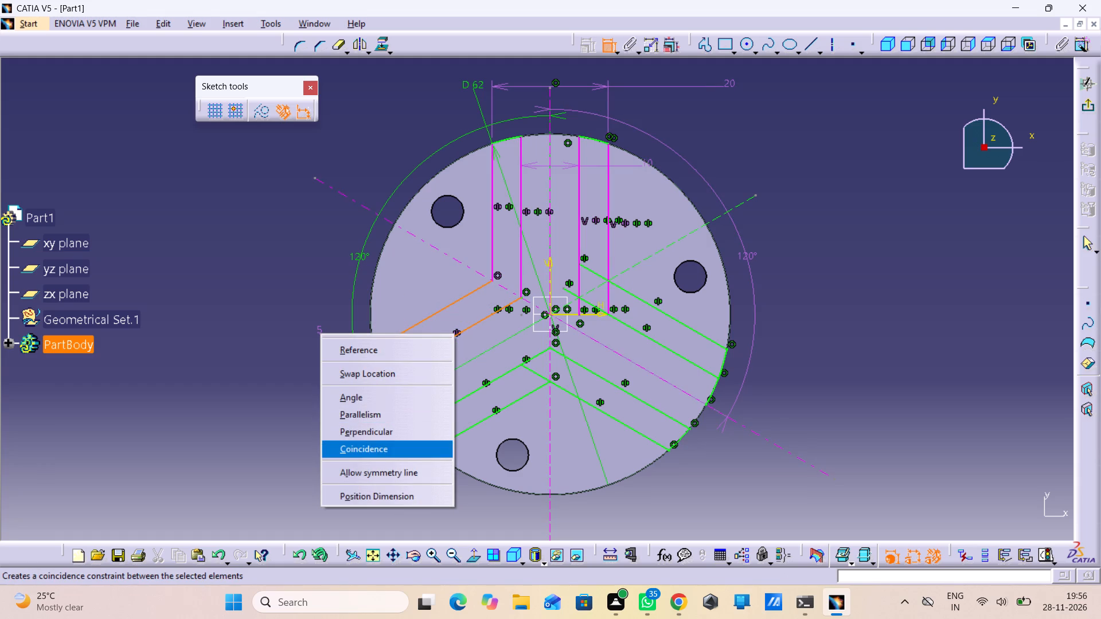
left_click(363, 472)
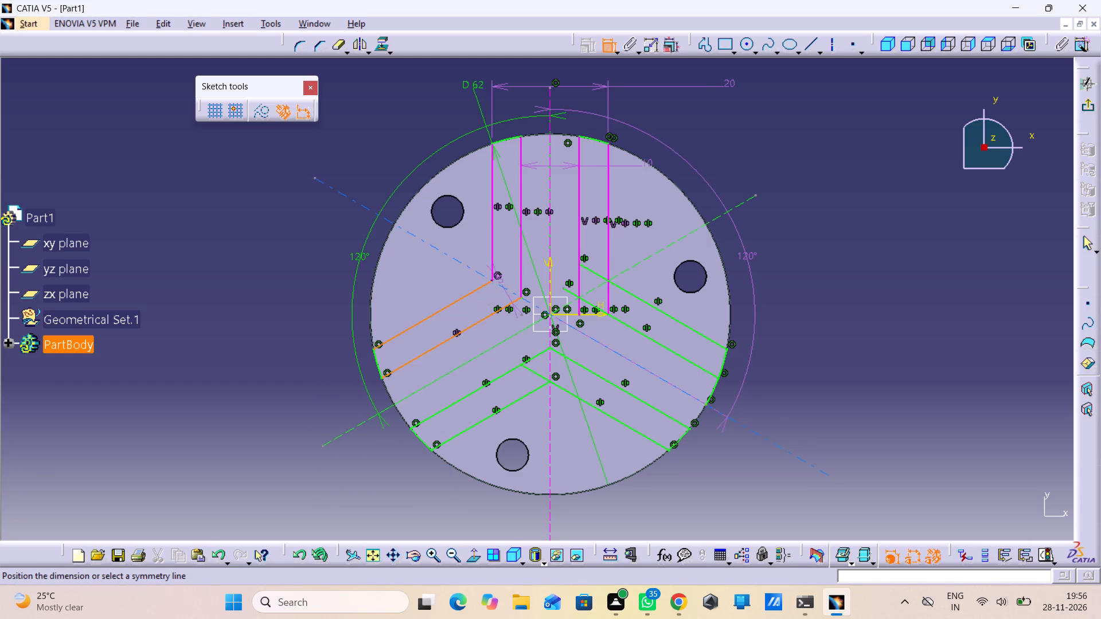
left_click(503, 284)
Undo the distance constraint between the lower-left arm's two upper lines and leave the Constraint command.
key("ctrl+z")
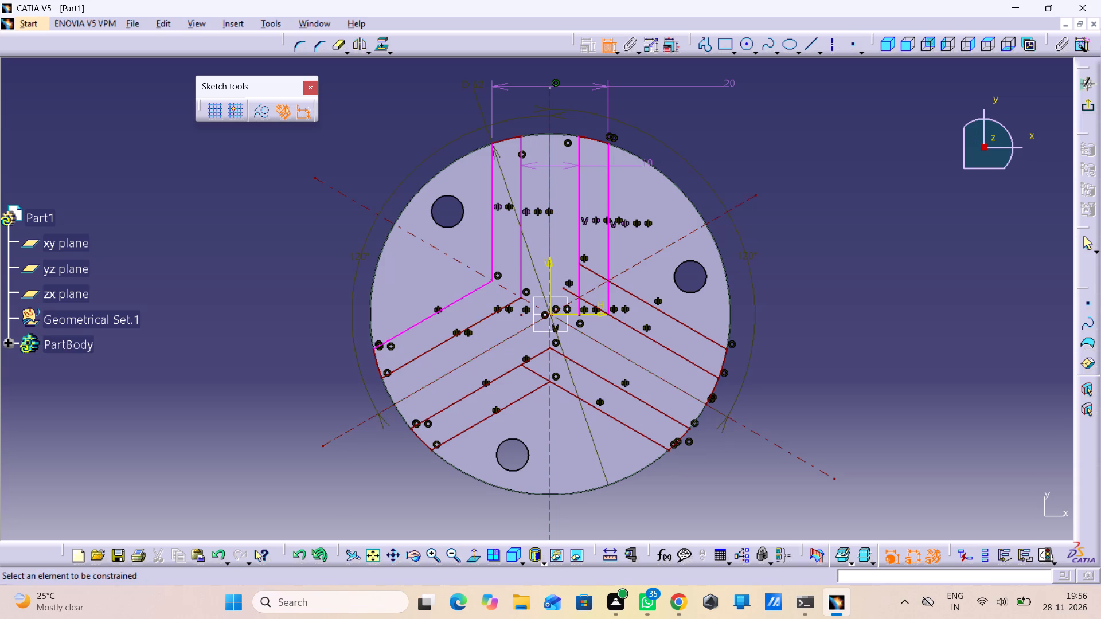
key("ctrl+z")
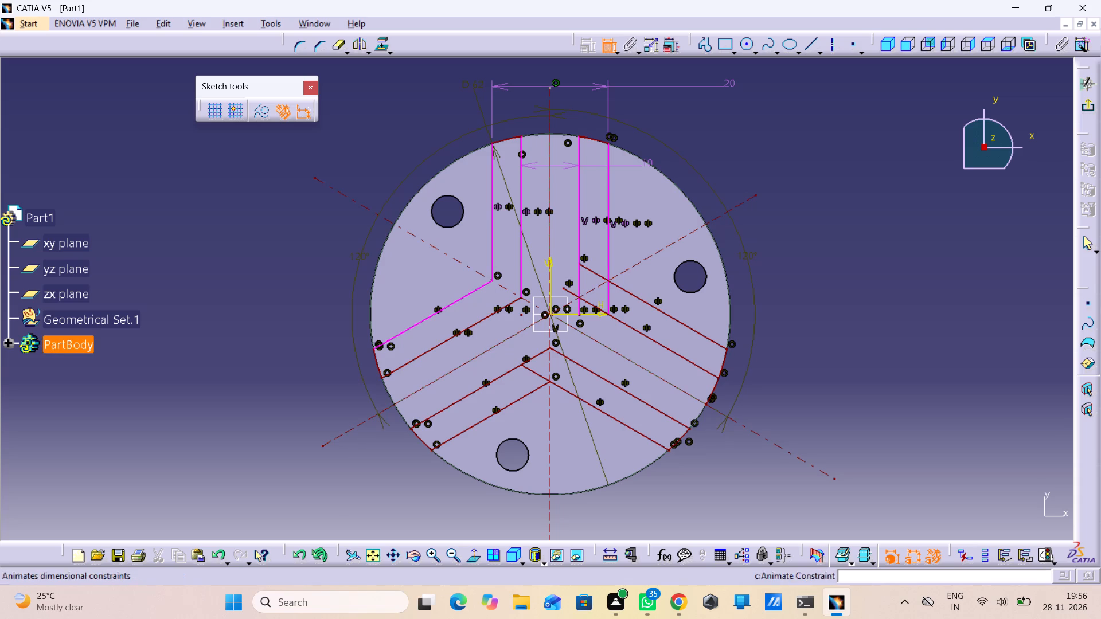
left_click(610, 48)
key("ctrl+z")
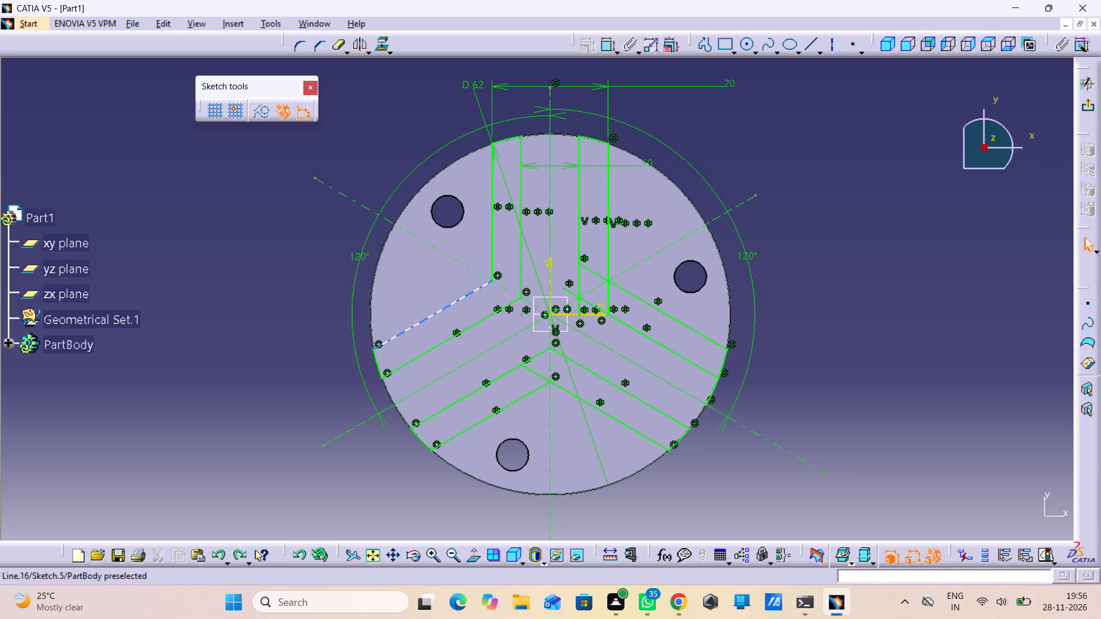
Dimension the length of the lower-left arm's upper outer line, placing the dimension above the line.
left_click(469, 291)
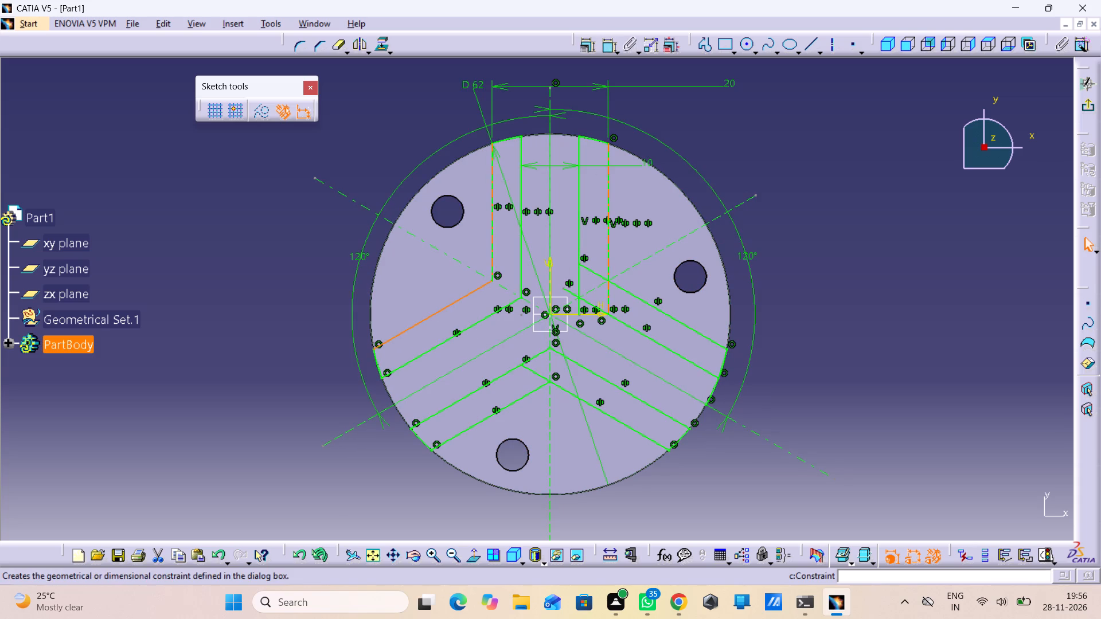
left_click(611, 48)
left_click(425, 305)
left_click(214, 405)
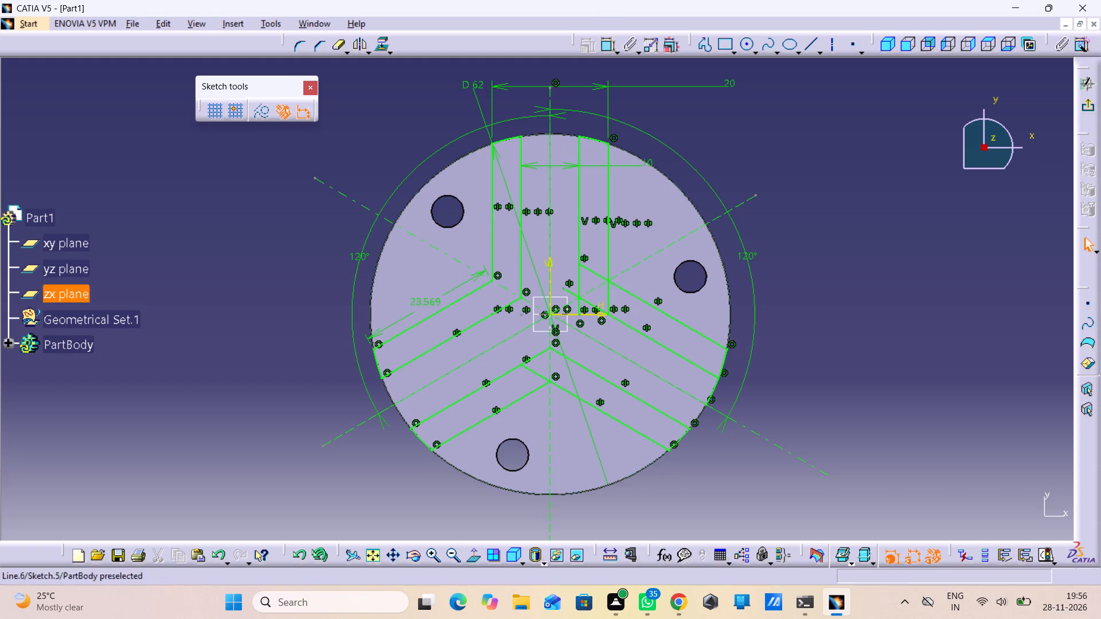
Trim off the end of the lower-right arm's lower outer line that overruns the vertex on the vertical axis.
double_click(339, 41)
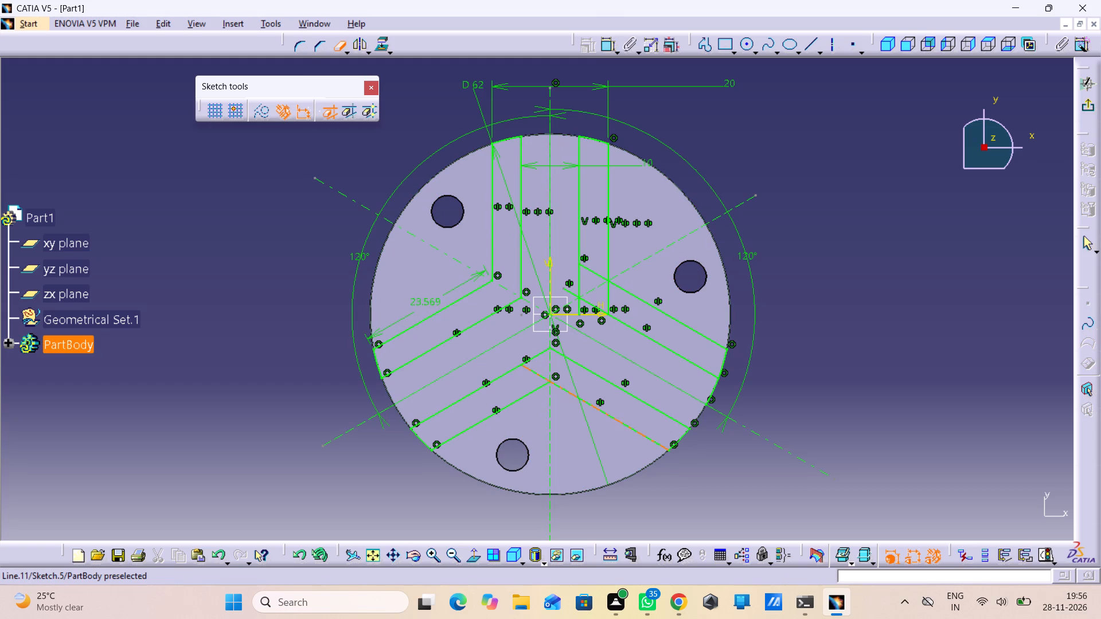
left_click(529, 375)
left_click(534, 368)
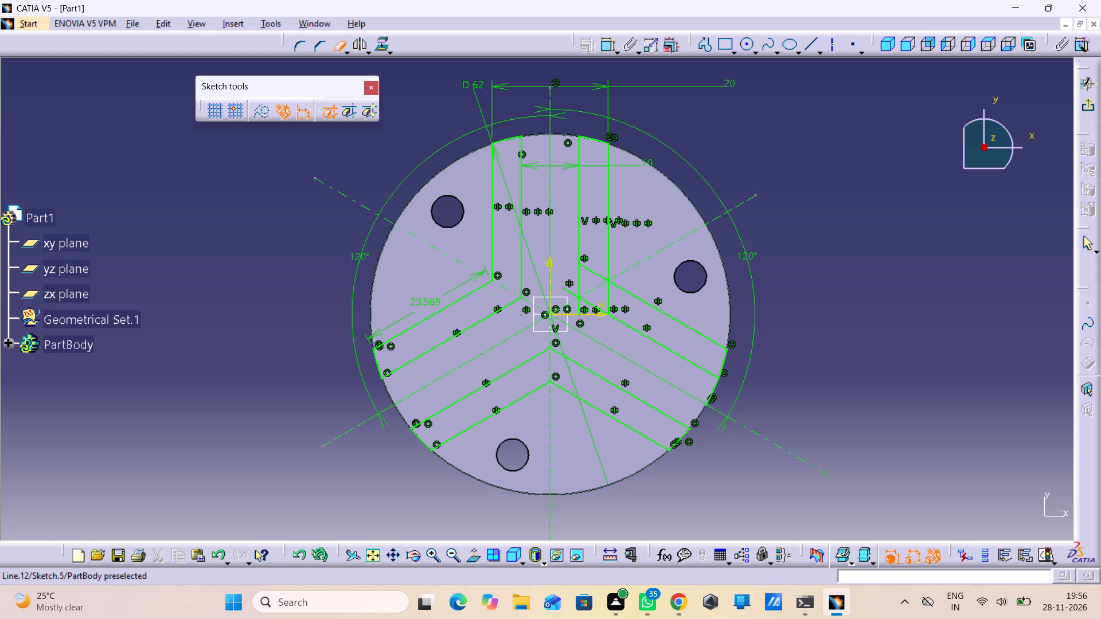
Trim the lower-right arm's two upper lines and the vertical arm's two right-hand lines back to their inner and outer corners.
left_click(572, 291)
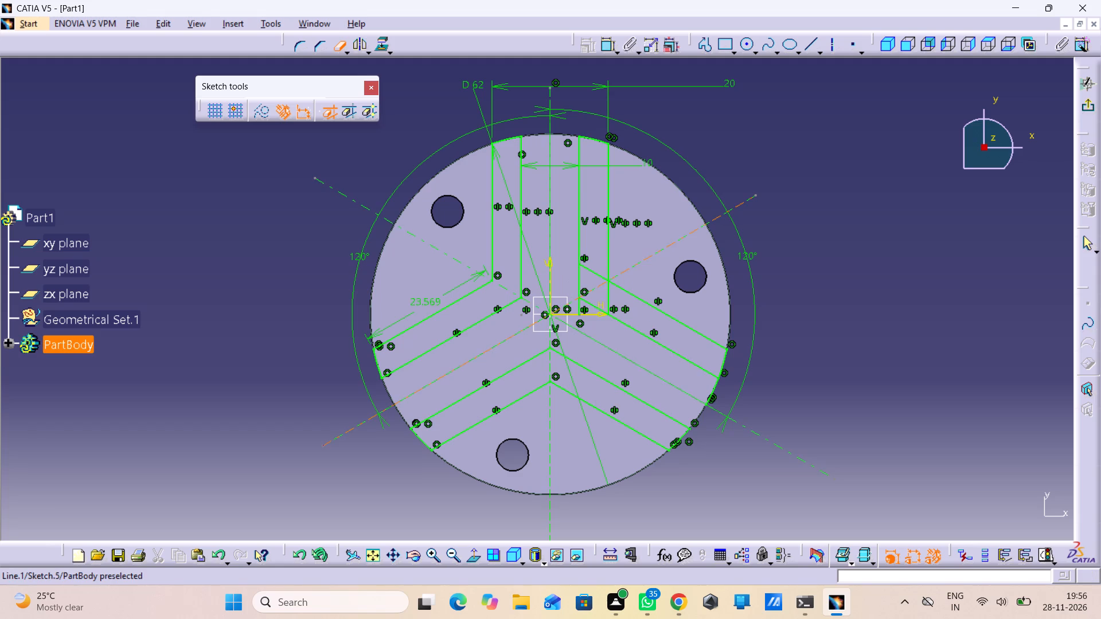
left_click(579, 308)
left_click(593, 269)
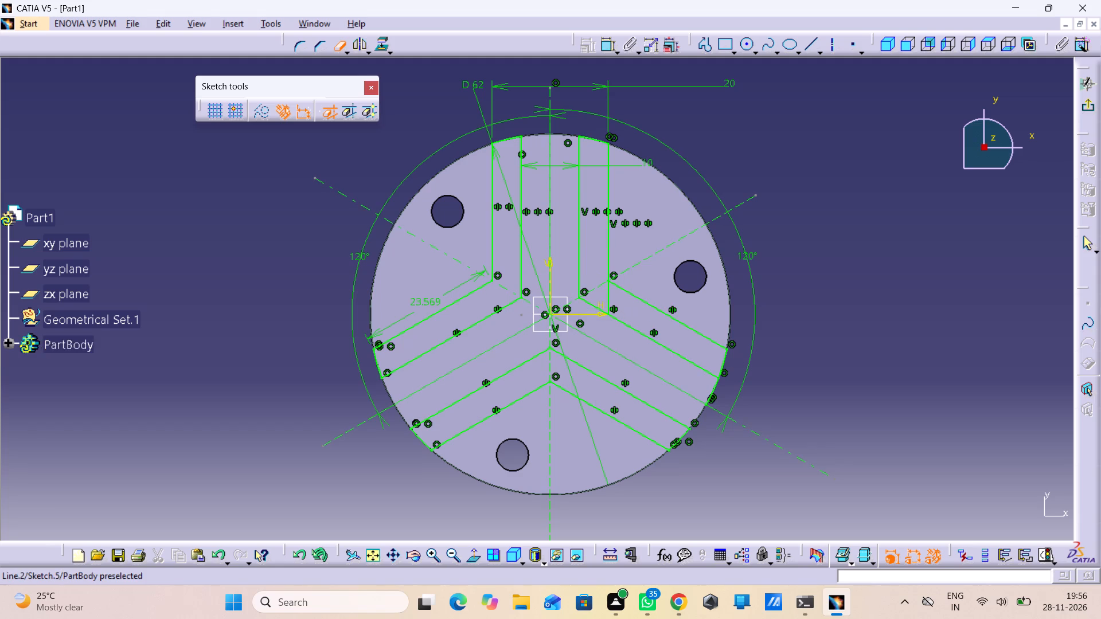
left_click(606, 297)
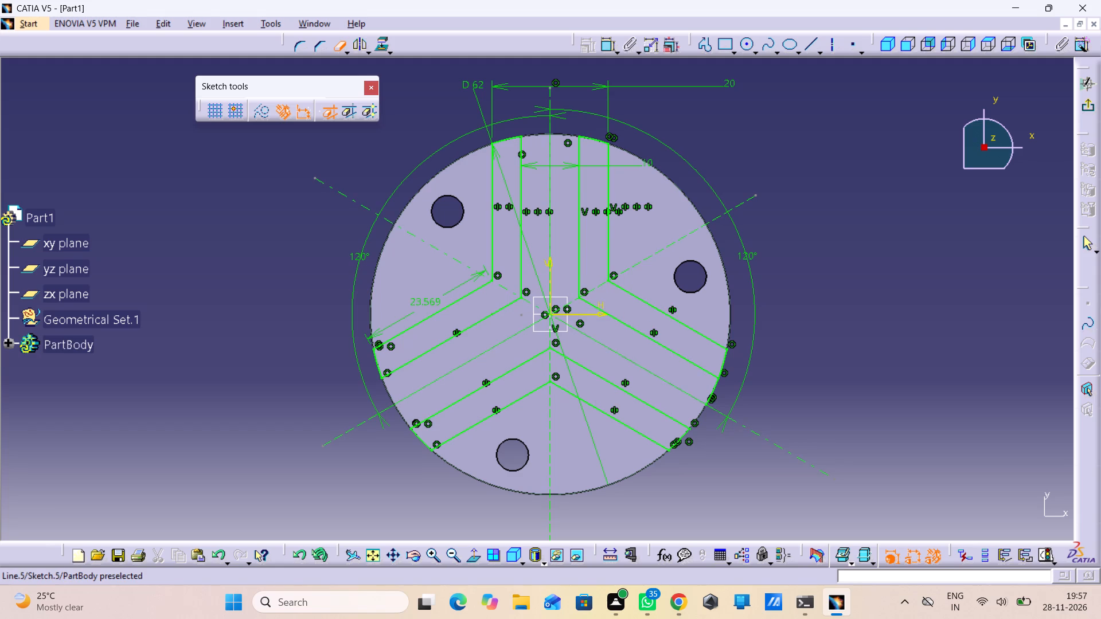
Trim away the circle's arc inside the lower-right arm, between its upper inner line and the inclined axis.
left_click(713, 391)
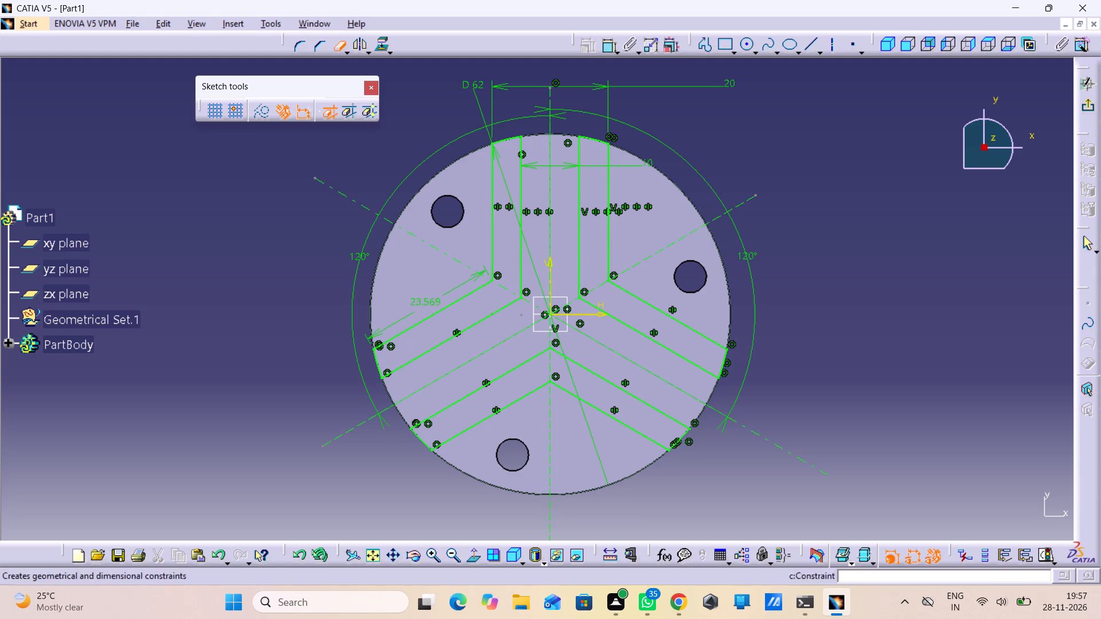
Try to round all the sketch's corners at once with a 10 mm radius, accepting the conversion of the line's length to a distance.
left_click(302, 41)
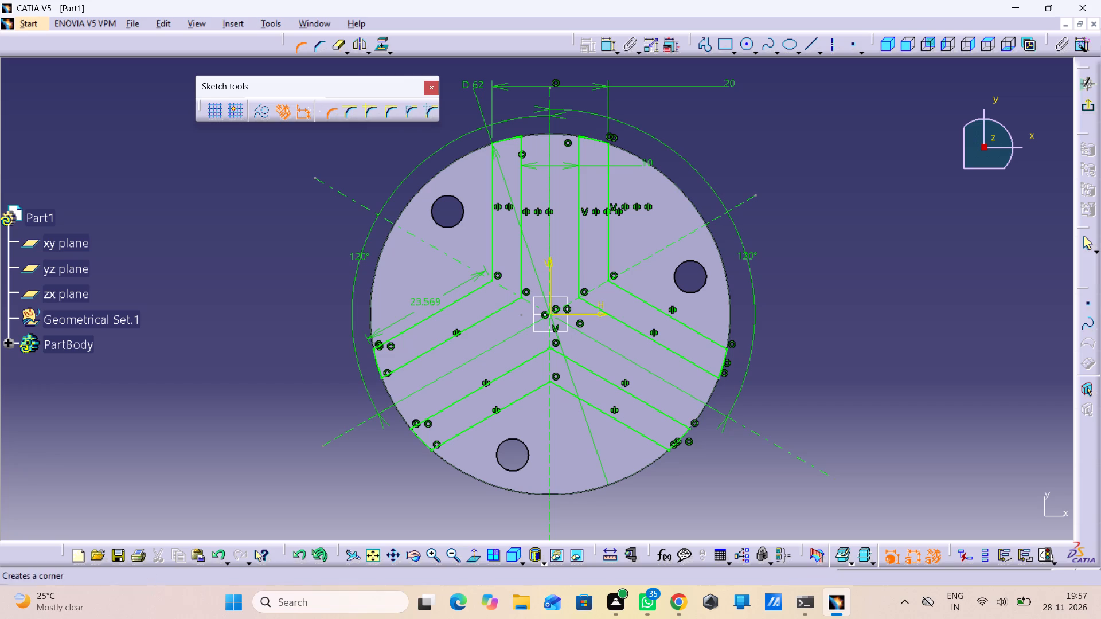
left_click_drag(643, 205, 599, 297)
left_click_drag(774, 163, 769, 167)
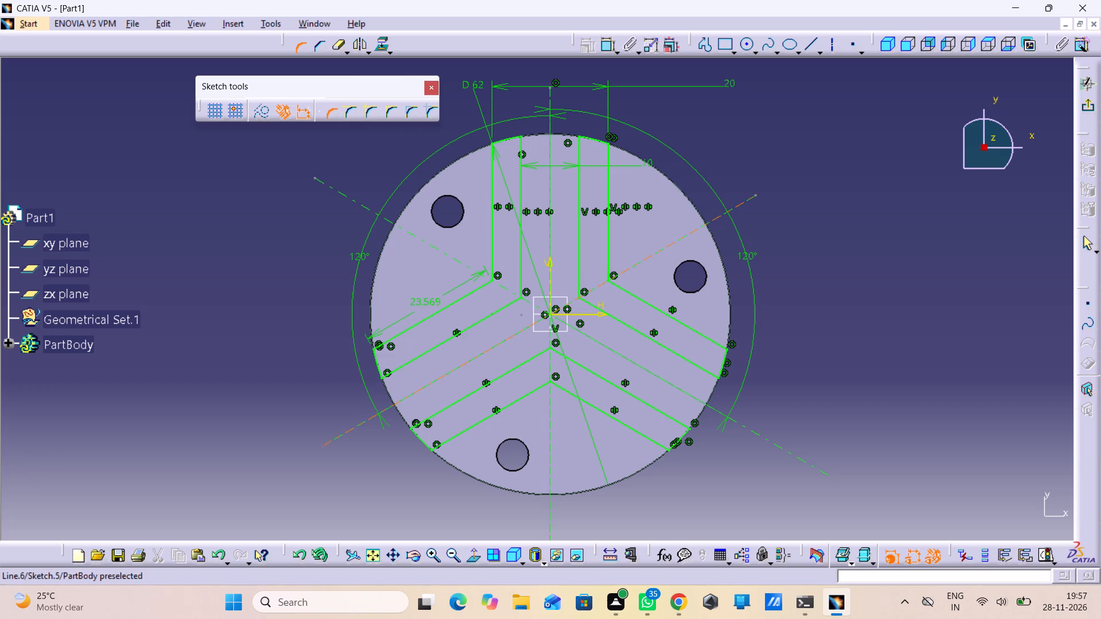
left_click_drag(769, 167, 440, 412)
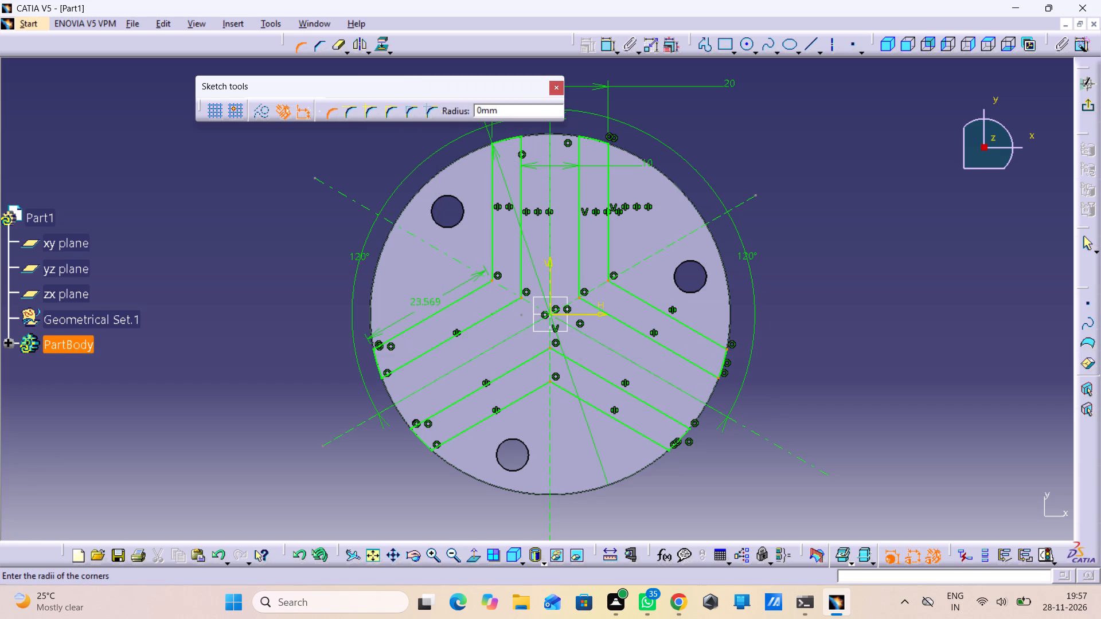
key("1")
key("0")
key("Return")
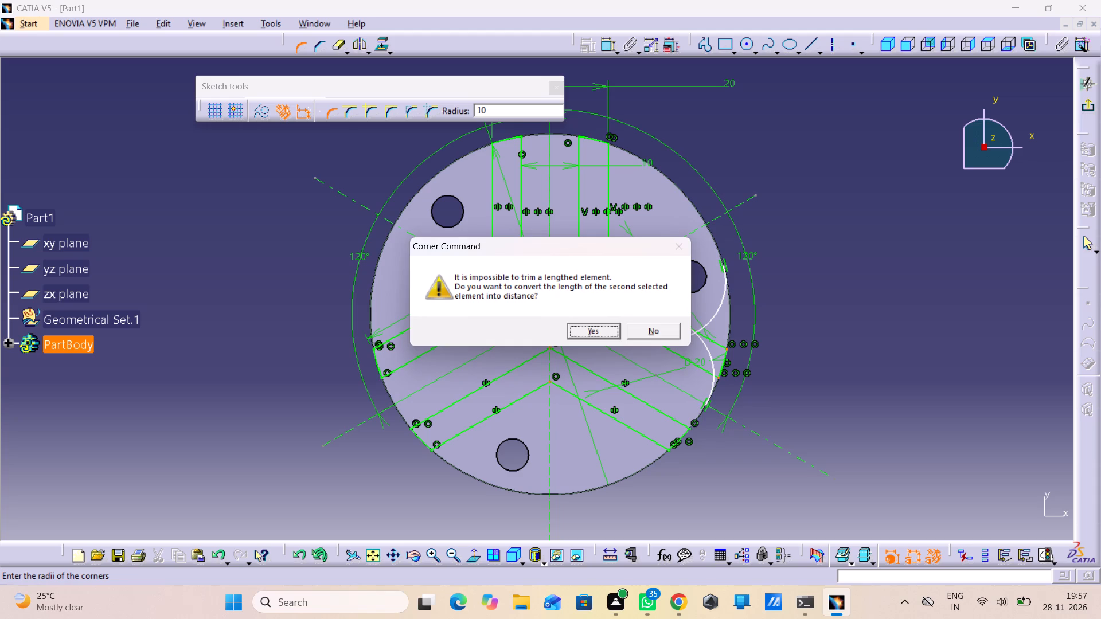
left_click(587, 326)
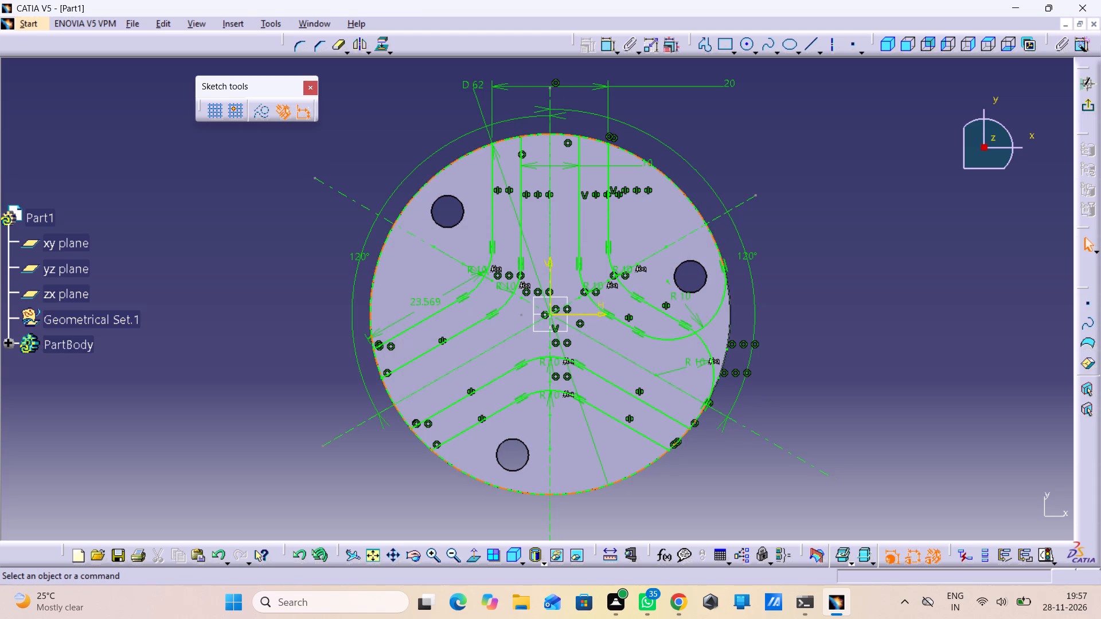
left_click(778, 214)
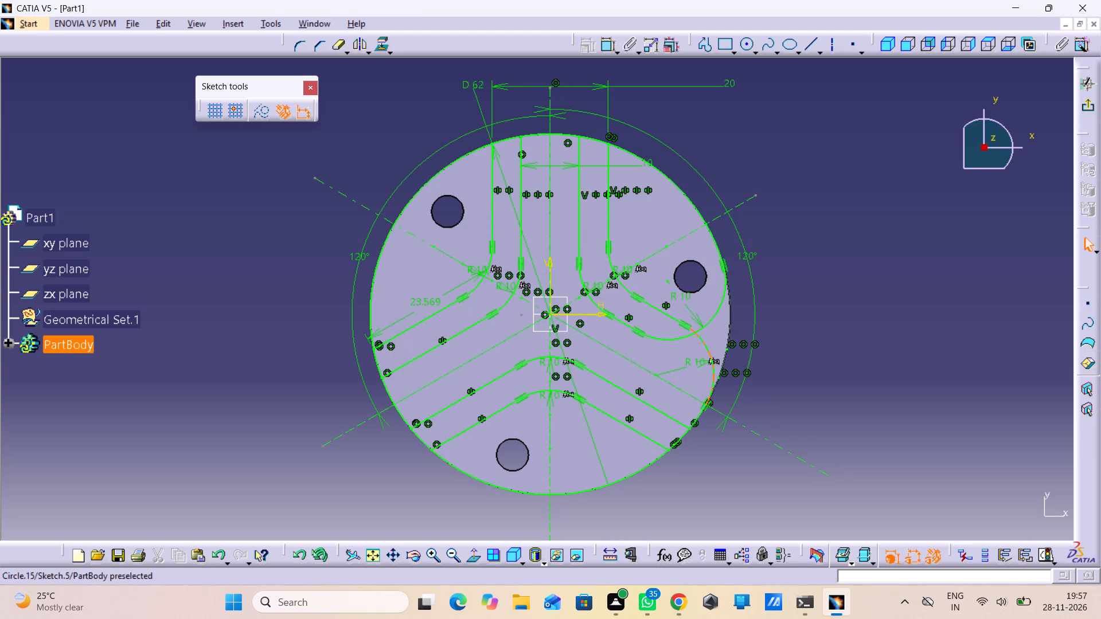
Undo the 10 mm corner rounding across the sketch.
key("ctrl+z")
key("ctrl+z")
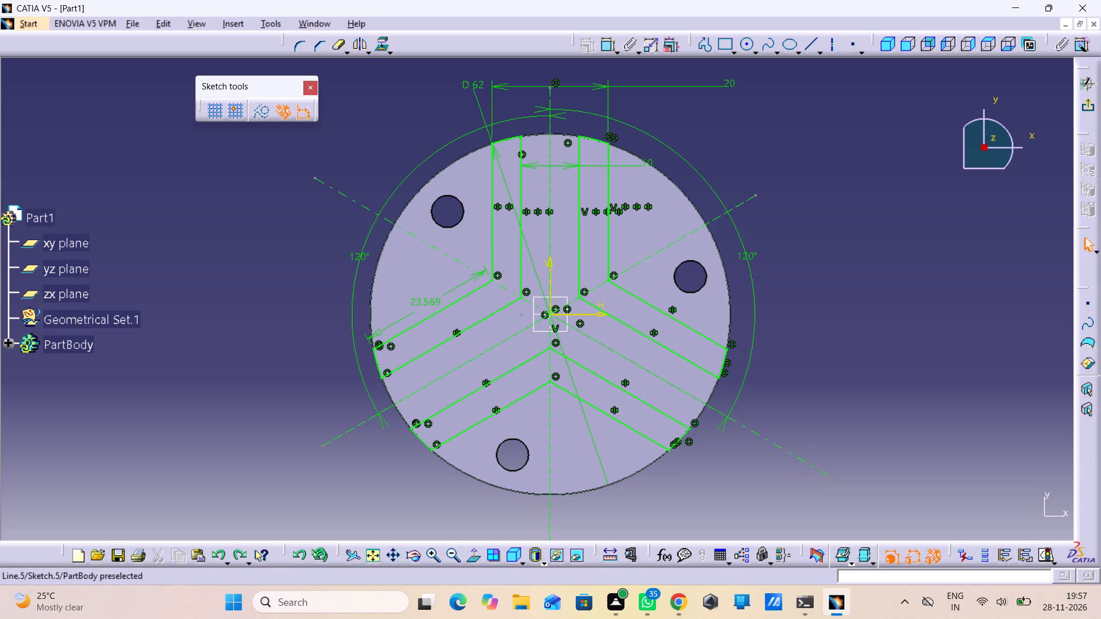
Round the V-shaped profiles' corners with a 10 mm radius, converting the line's length to a distance, and exit the sketch.
left_click(298, 45)
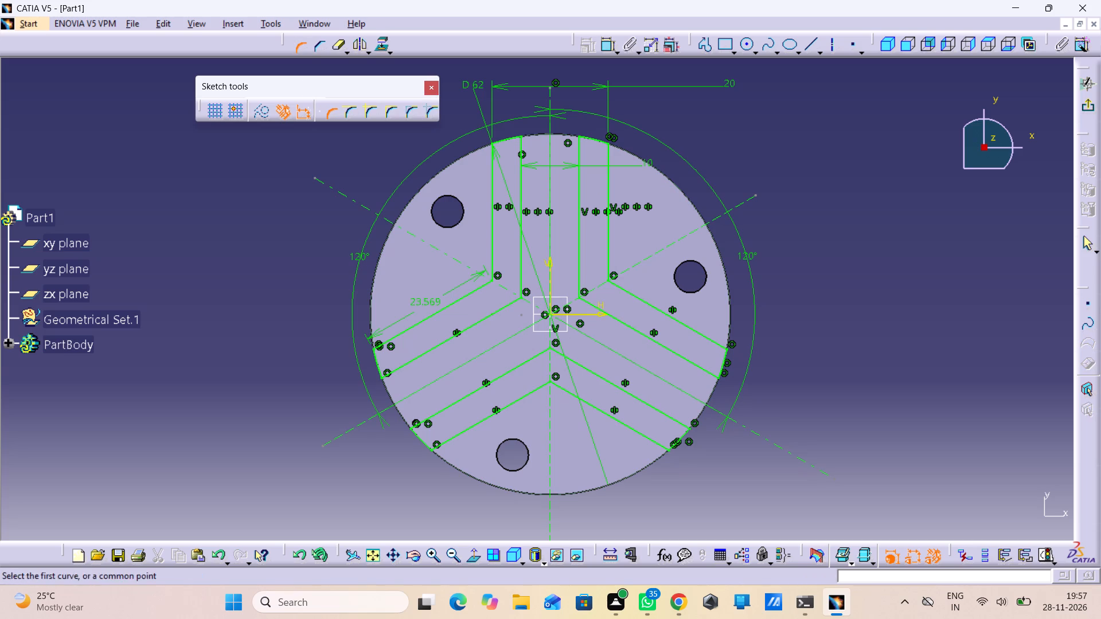
left_click_drag(720, 158, 493, 374)
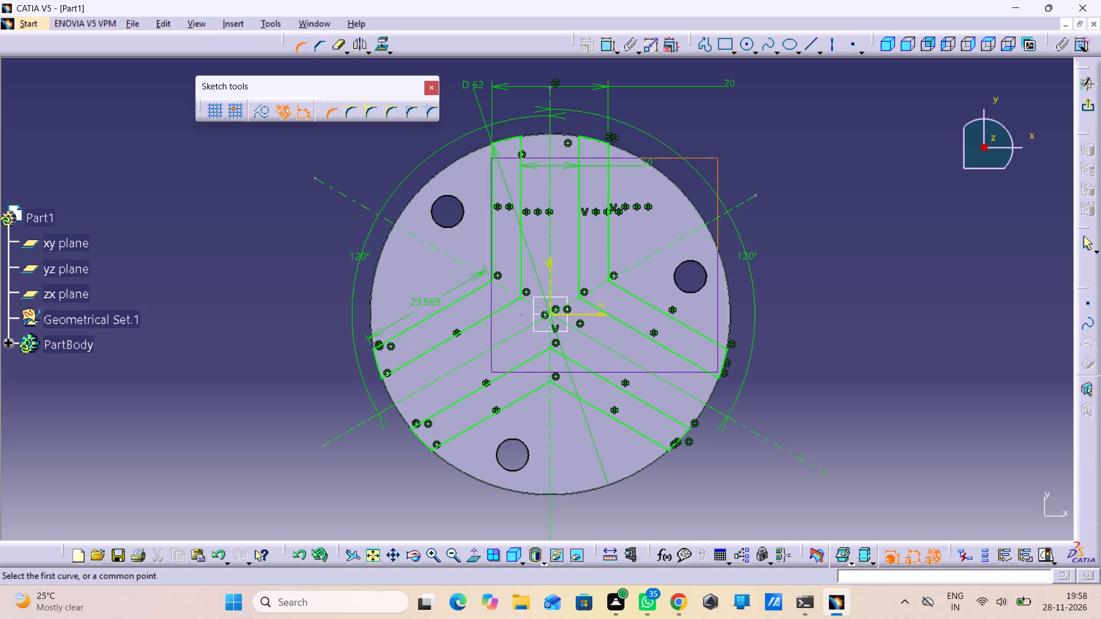
left_click_drag(493, 374, 463, 418)
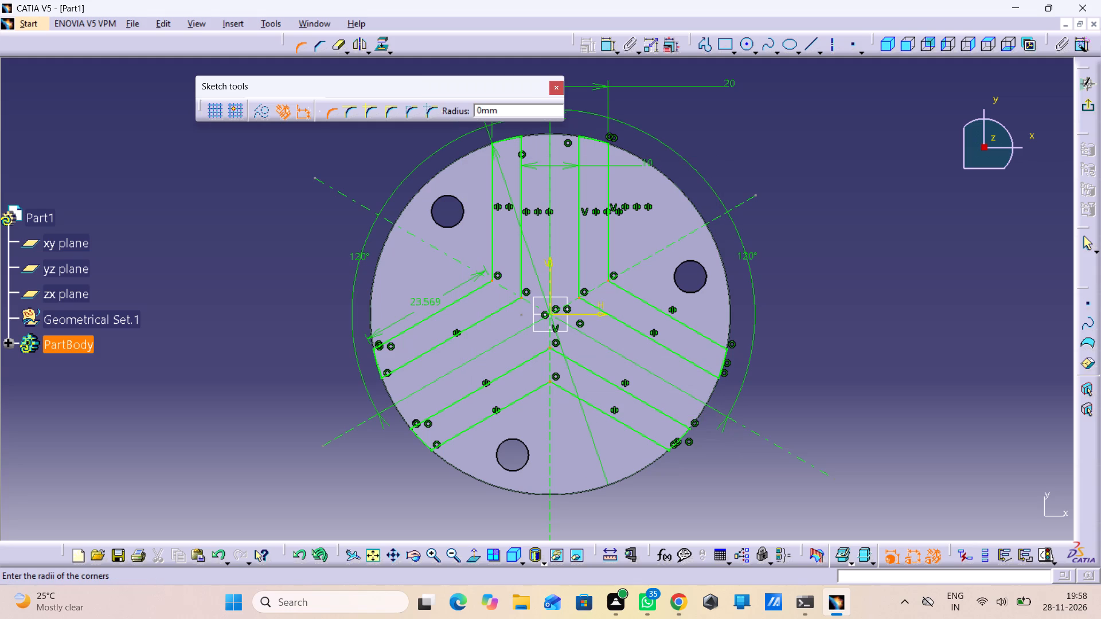
type("10")
key("Return")
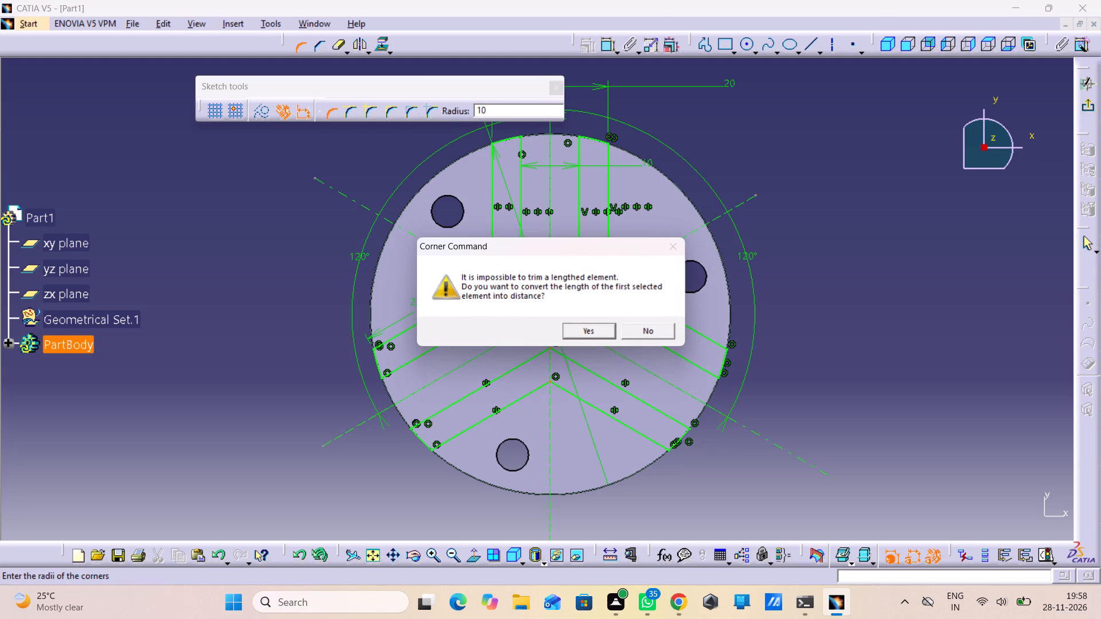
left_click(590, 335)
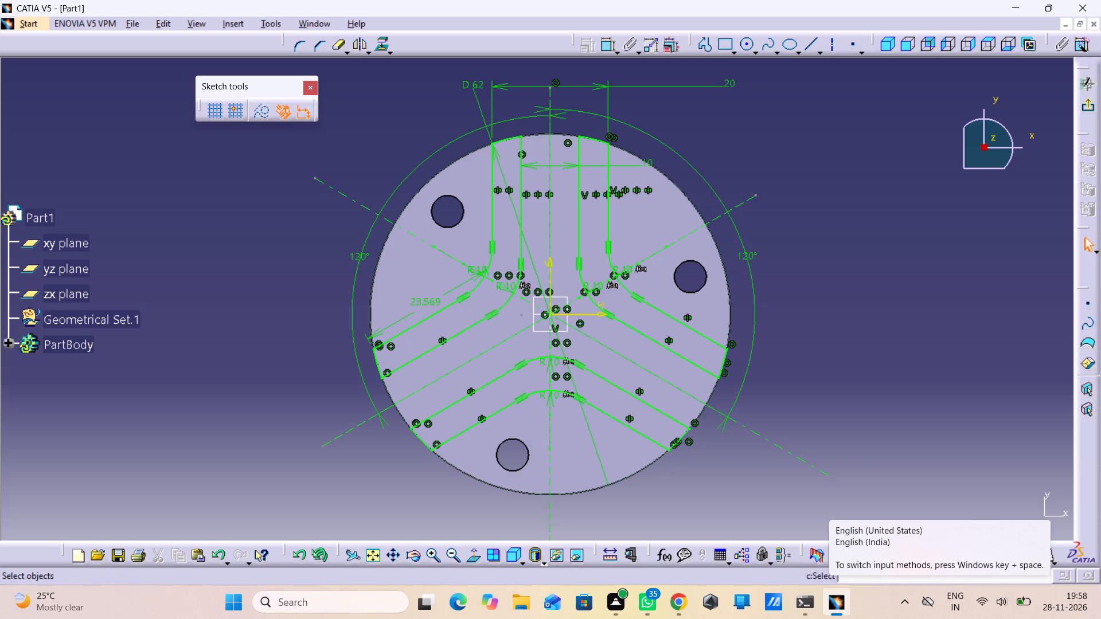
left_click(1093, 105)
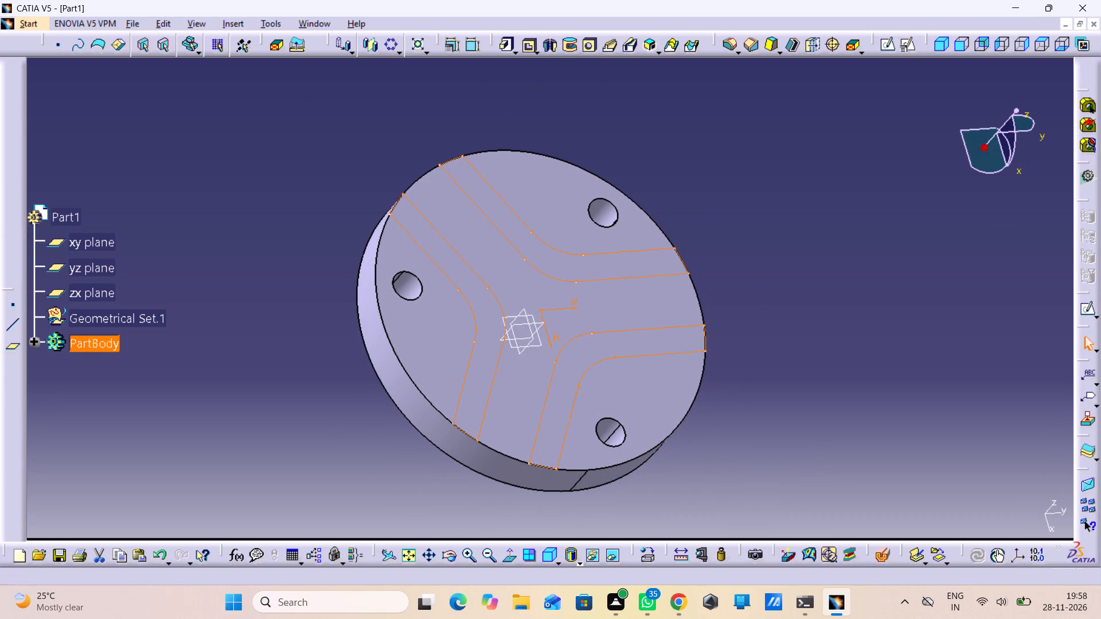
Pad the three rounded V-shaped profiles 19 mm upward from the disc's face.
left_click(505, 48)
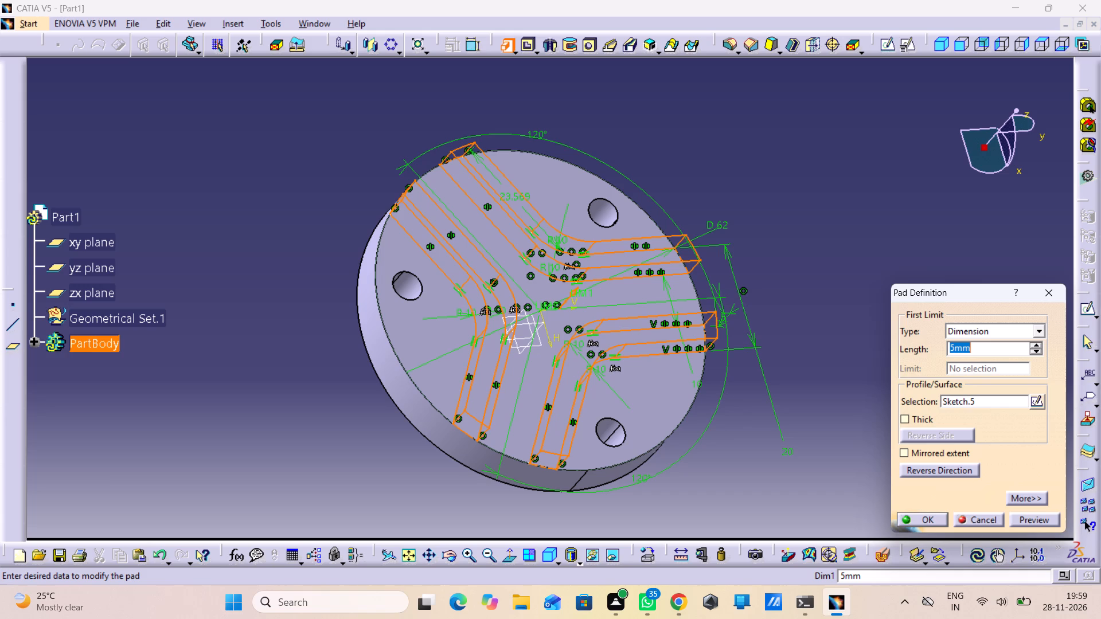
middle_click_drag(700, 498, 578, 312)
right_click_drag(698, 498, 578, 312)
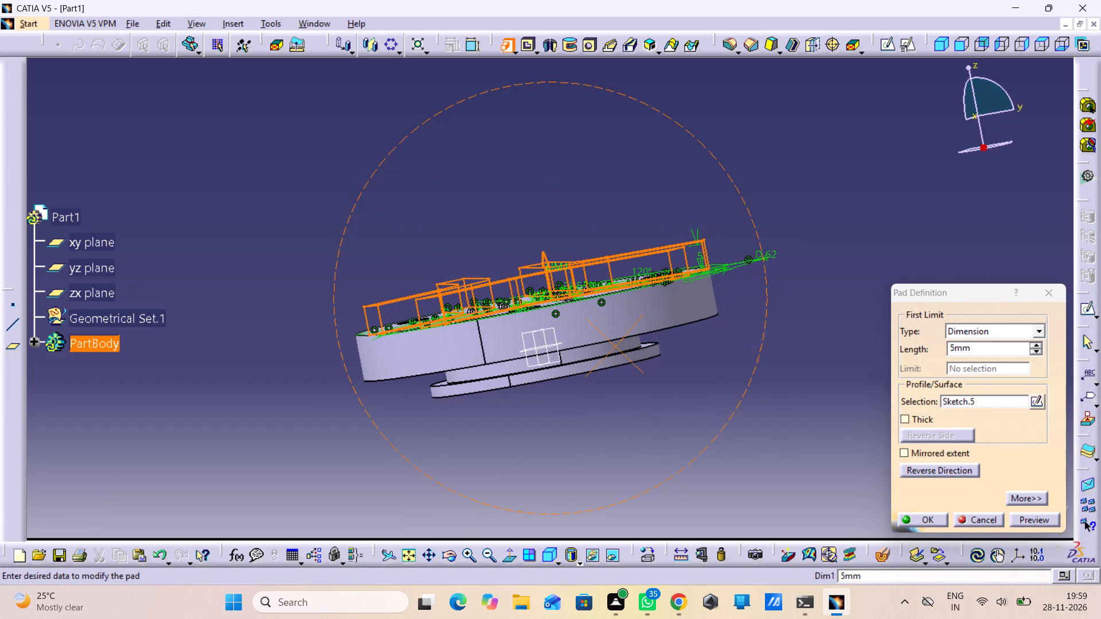
middle_click_drag(578, 312, 576, 313)
right_click_drag(578, 312, 576, 313)
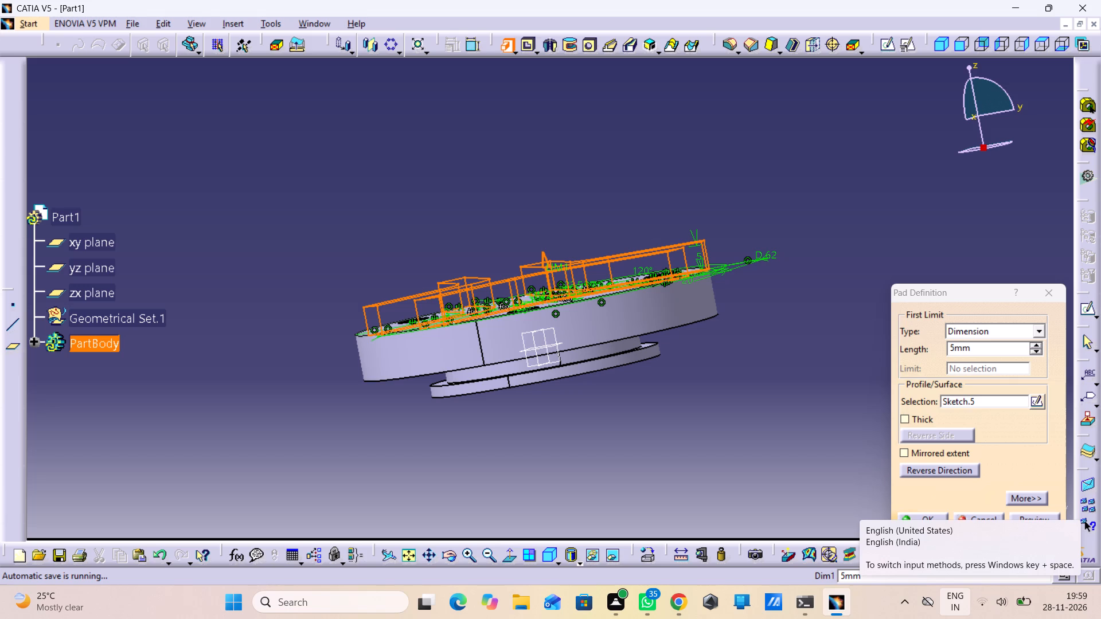
left_click_drag(987, 350, 942, 357)
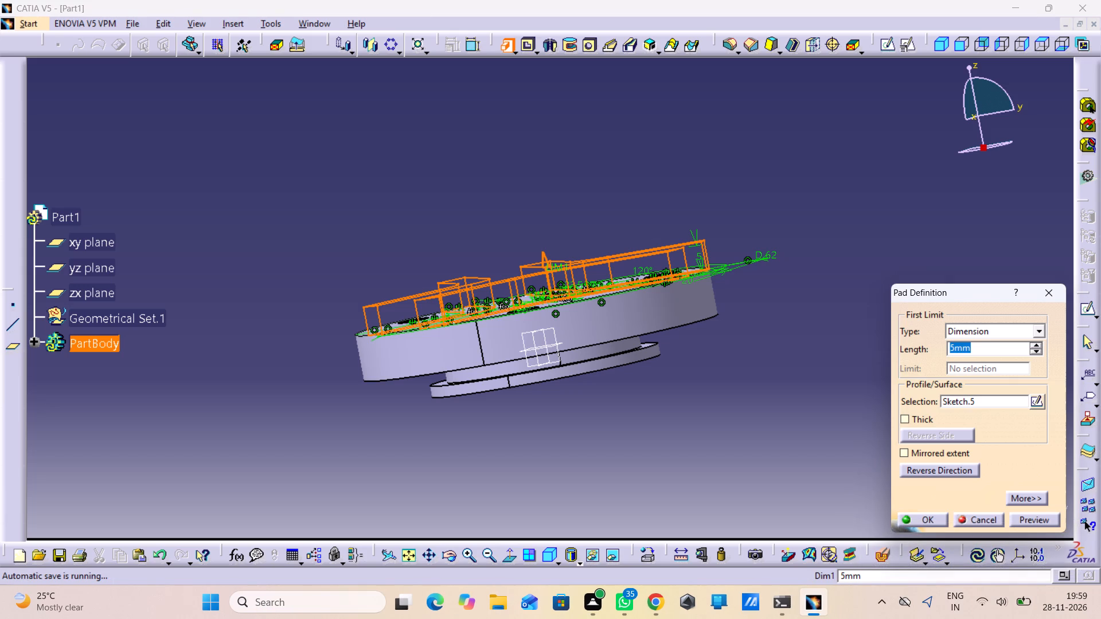
type("16")
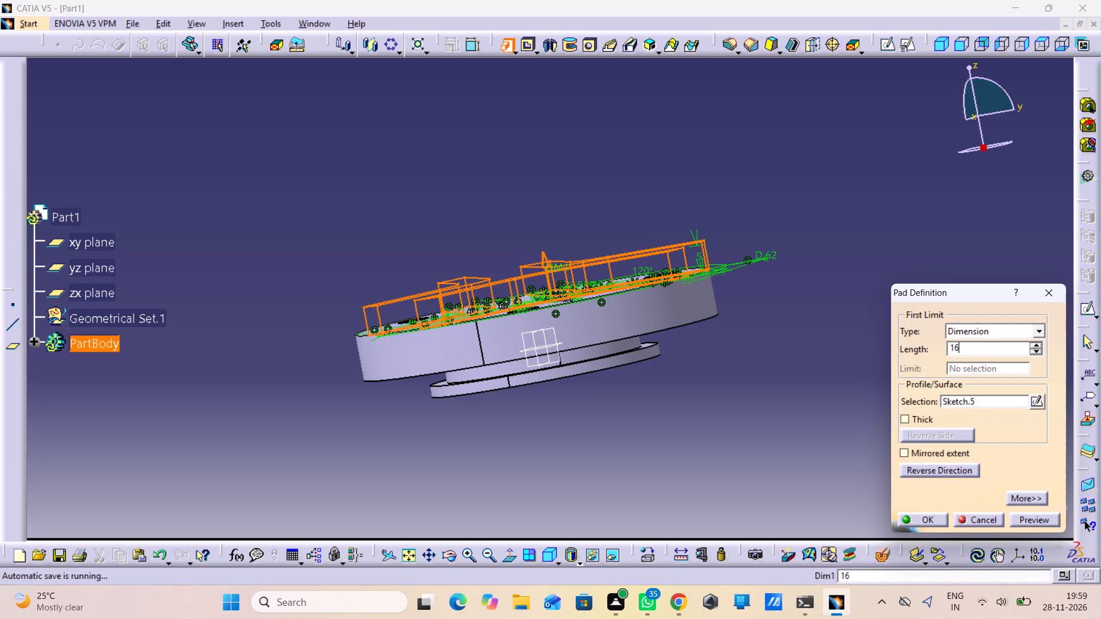
key("BackSpace")
key("9")
key("Return")
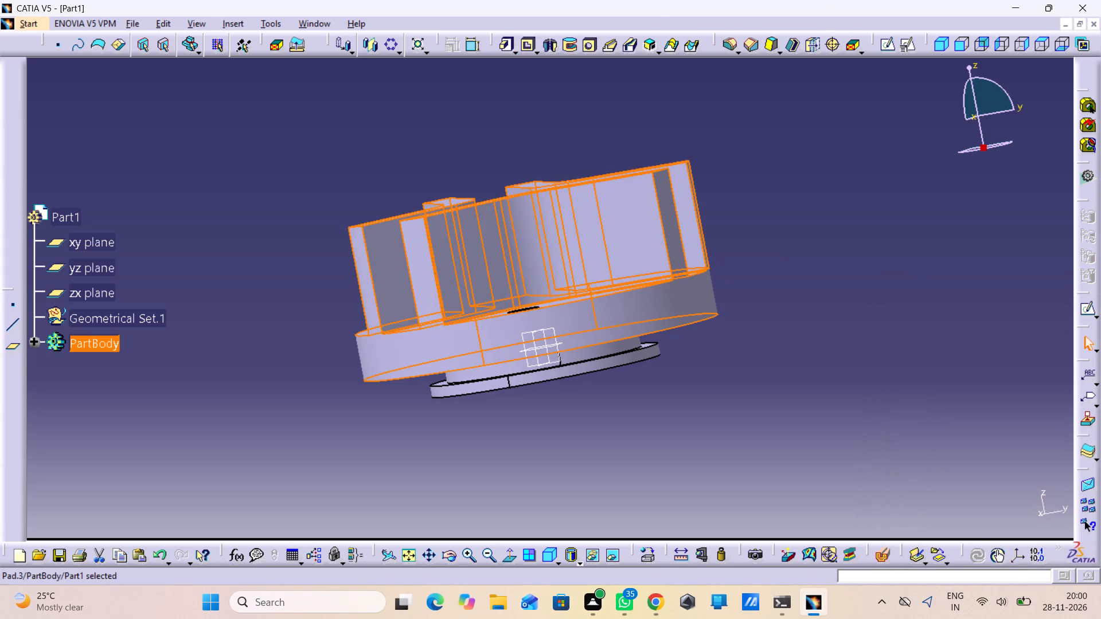
left_click_drag(942, 357, 935, 370)
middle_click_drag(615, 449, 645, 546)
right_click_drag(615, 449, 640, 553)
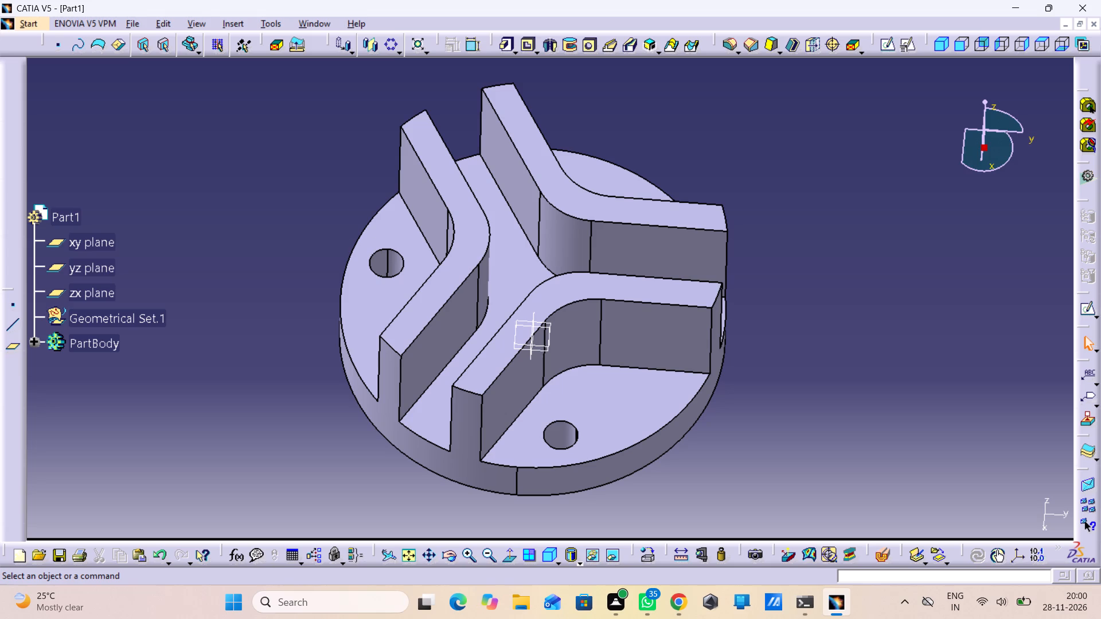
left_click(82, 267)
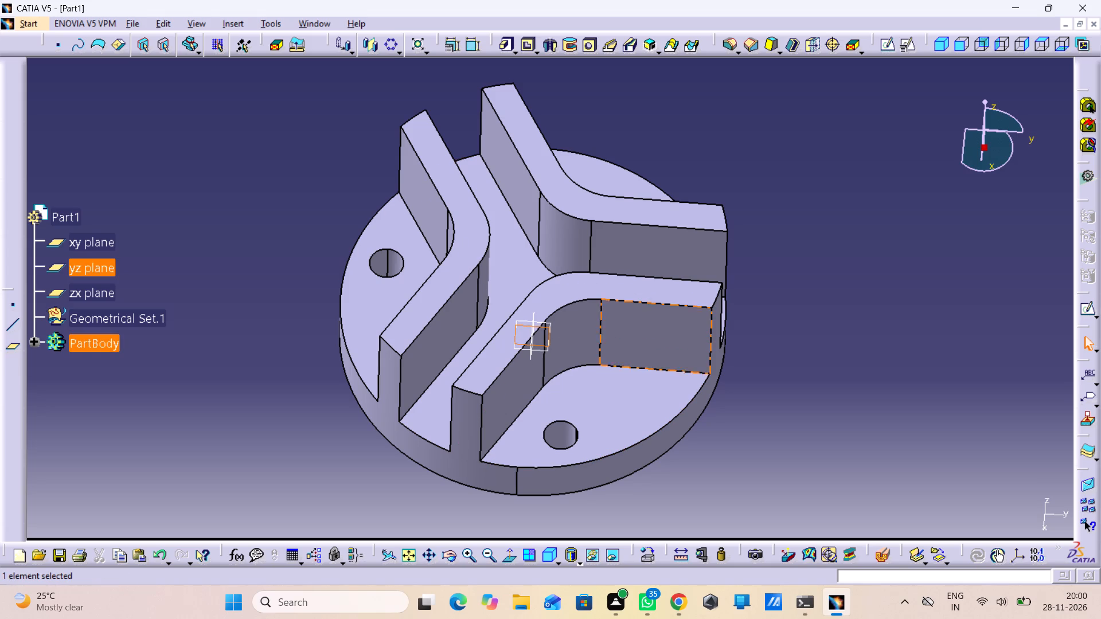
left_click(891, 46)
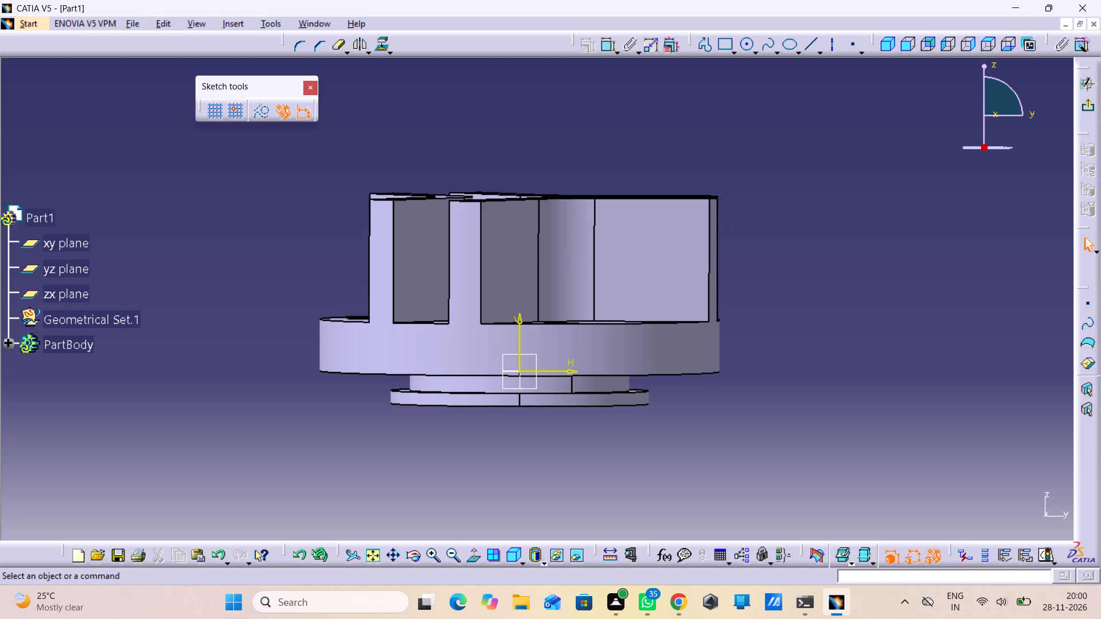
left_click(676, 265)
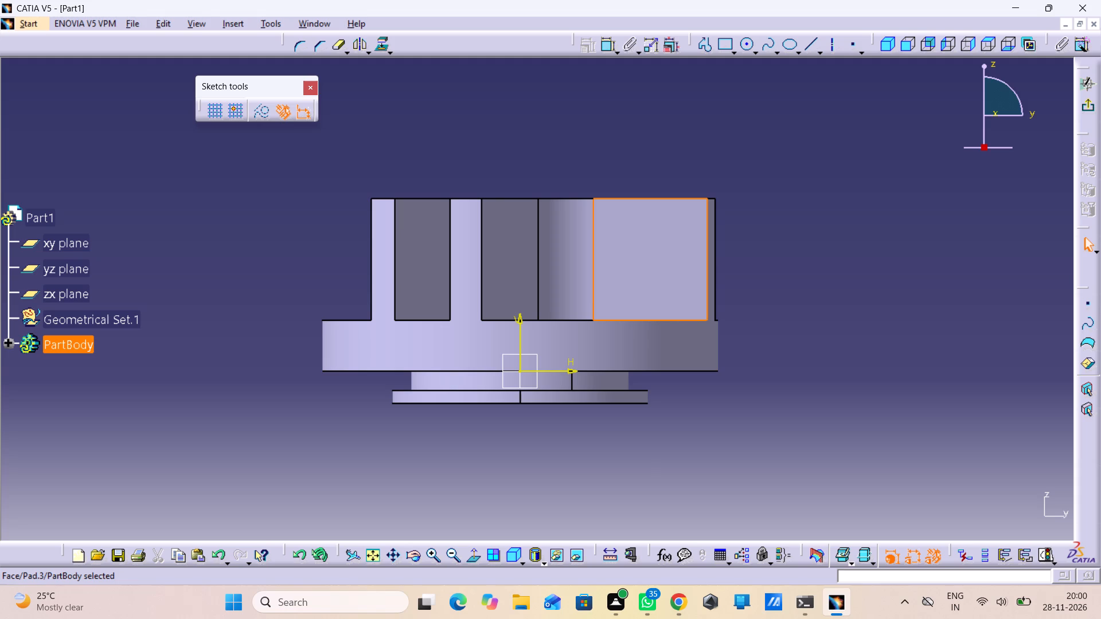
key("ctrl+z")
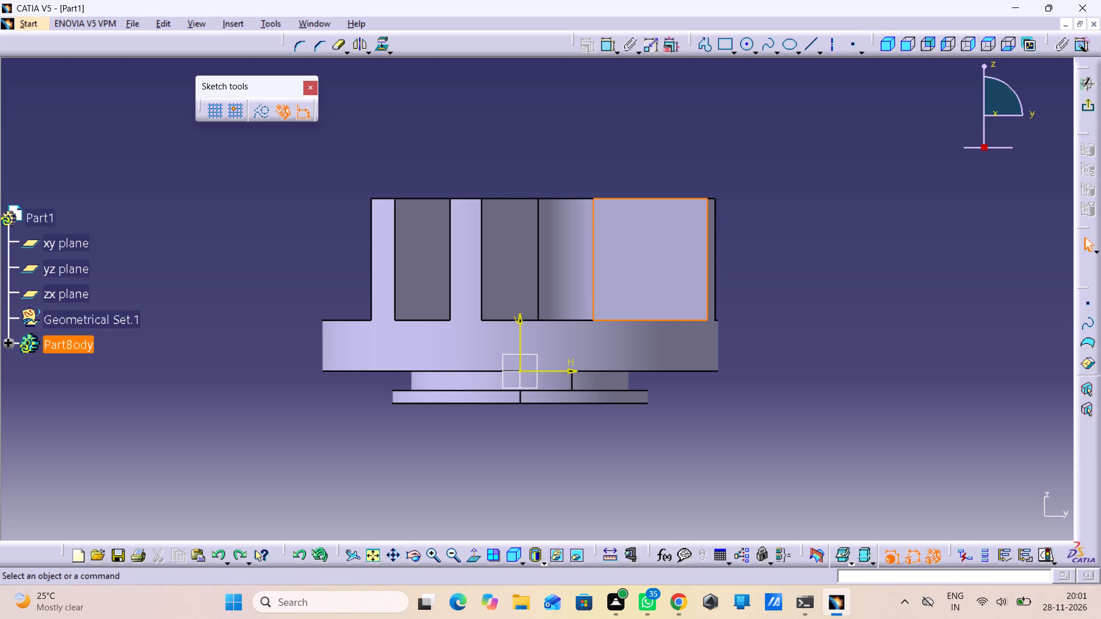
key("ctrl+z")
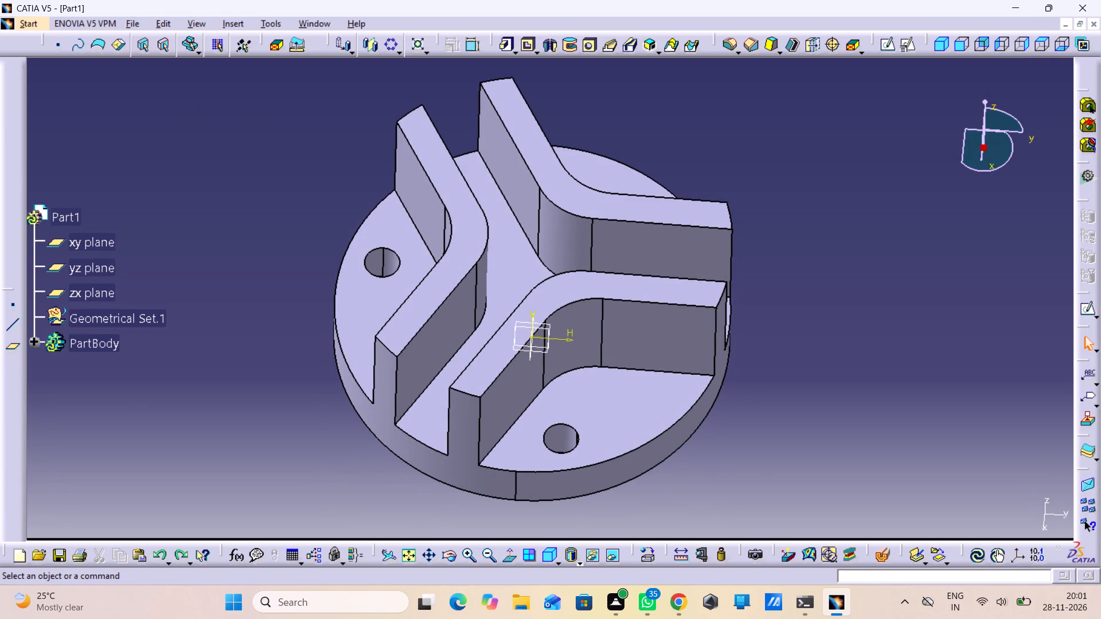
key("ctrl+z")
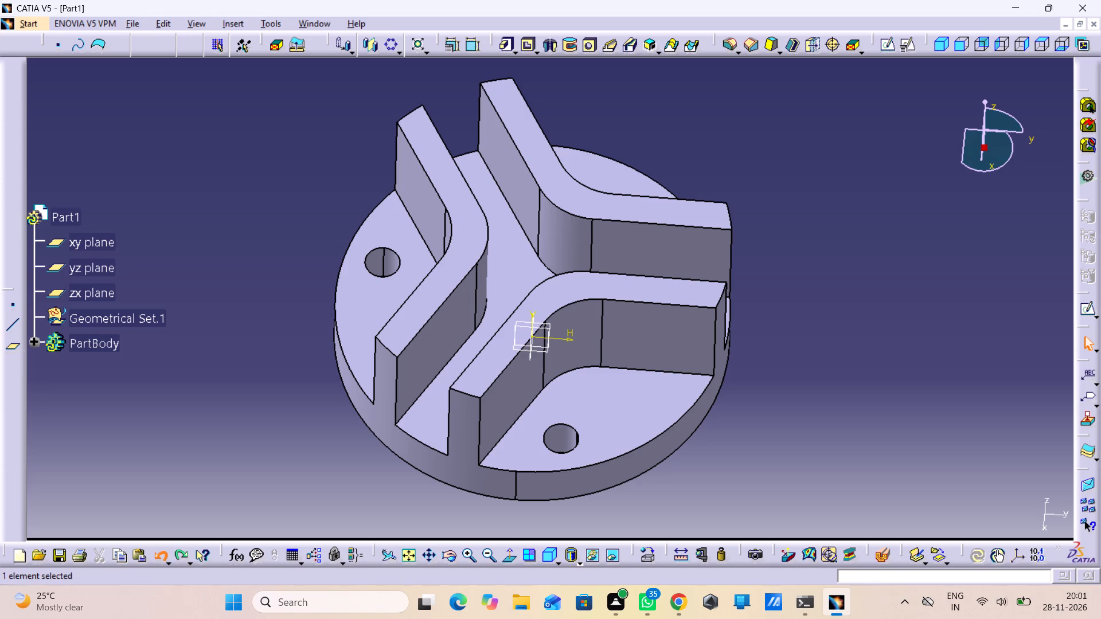
Sketch on the flat outer face of the rib parallel to the yz plane, placing a point at about H 21.8, V 18.7 mm.
left_click(651, 336)
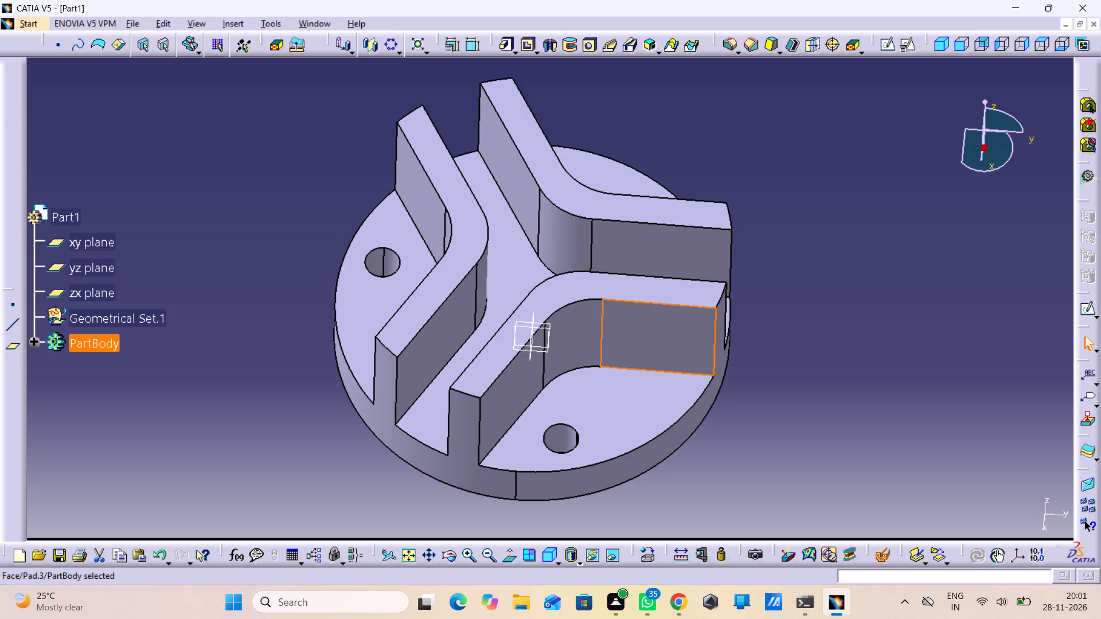
left_click(1086, 308)
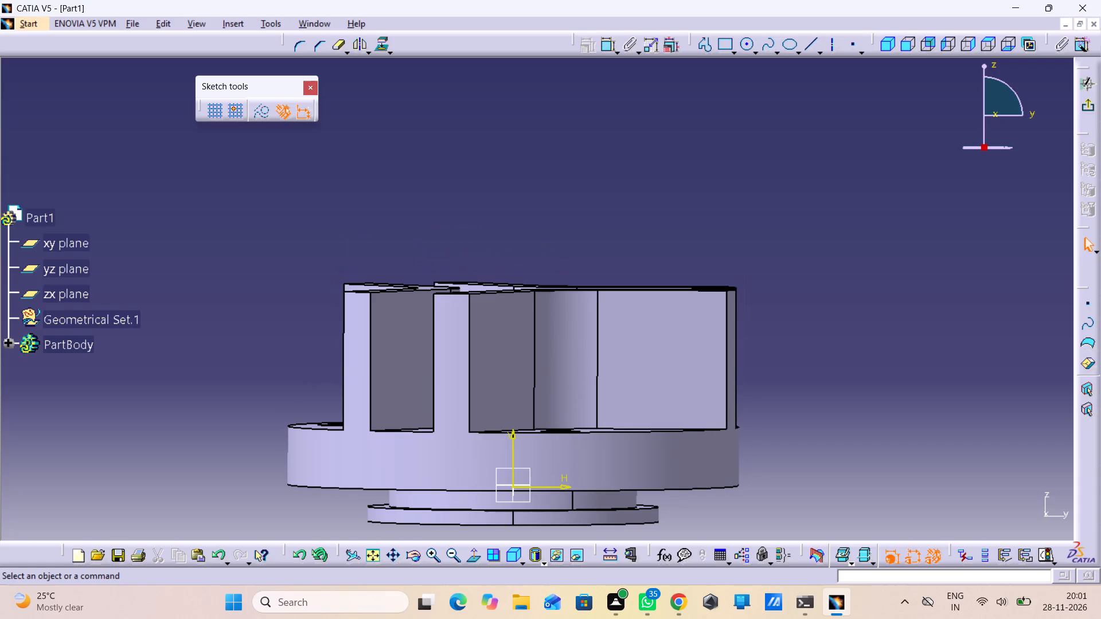
middle_click_drag(941, 463, 928, 412)
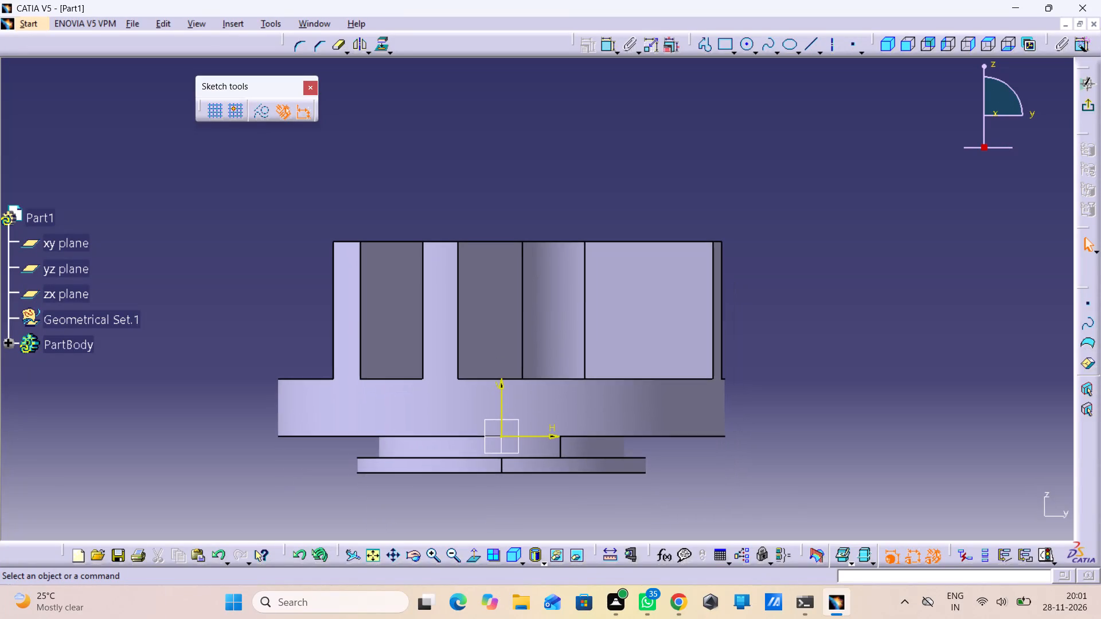
middle_click_drag(928, 412, 928, 410)
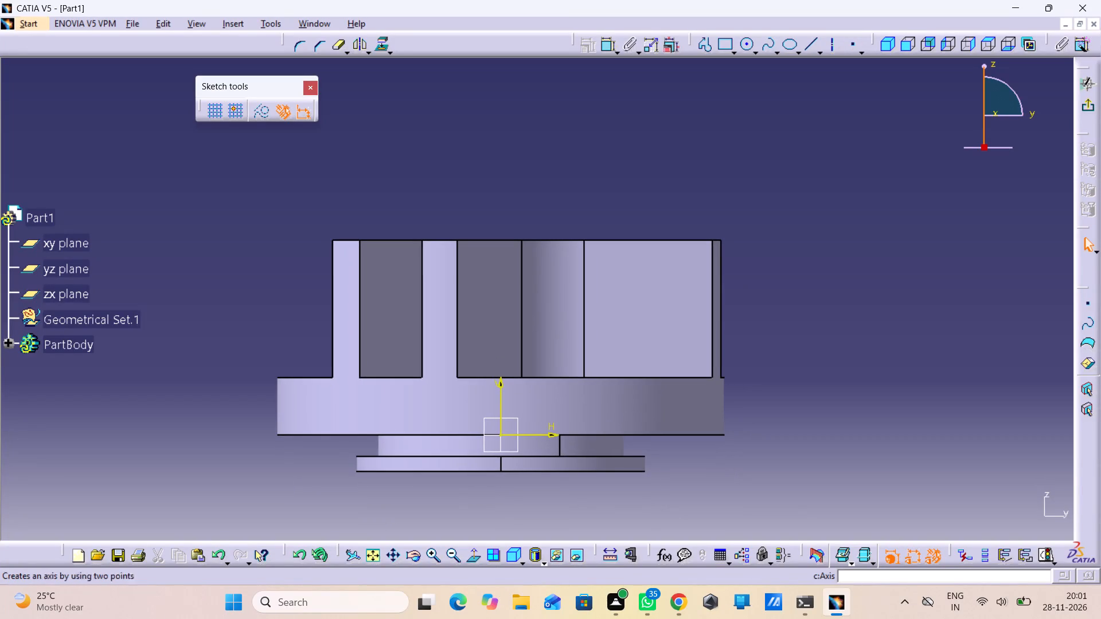
left_click(848, 43)
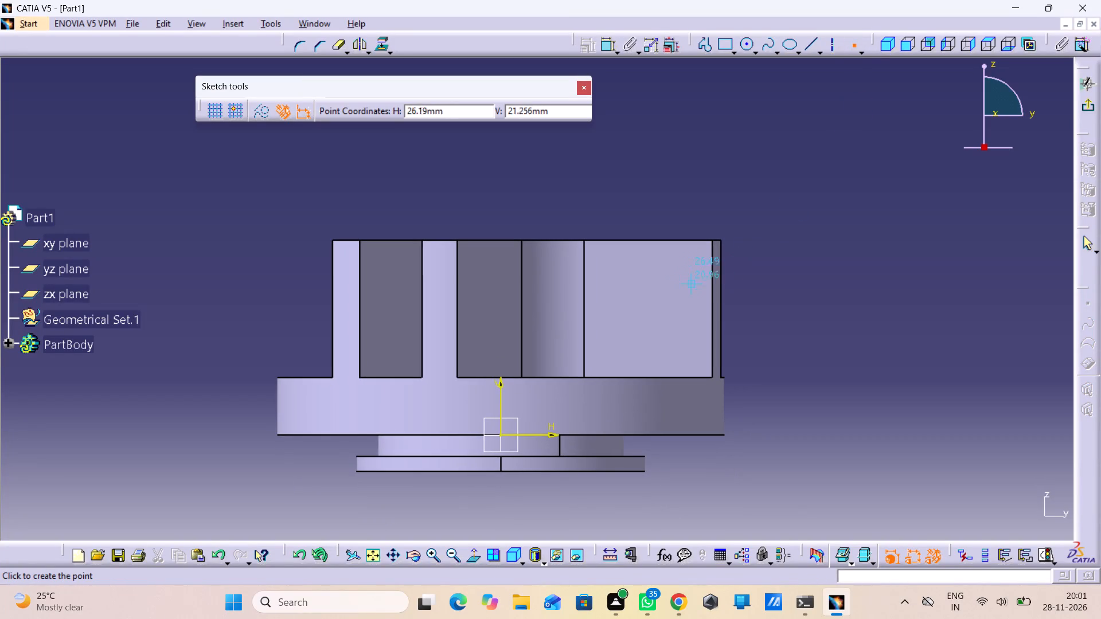
left_click(658, 300)
left_click(823, 302)
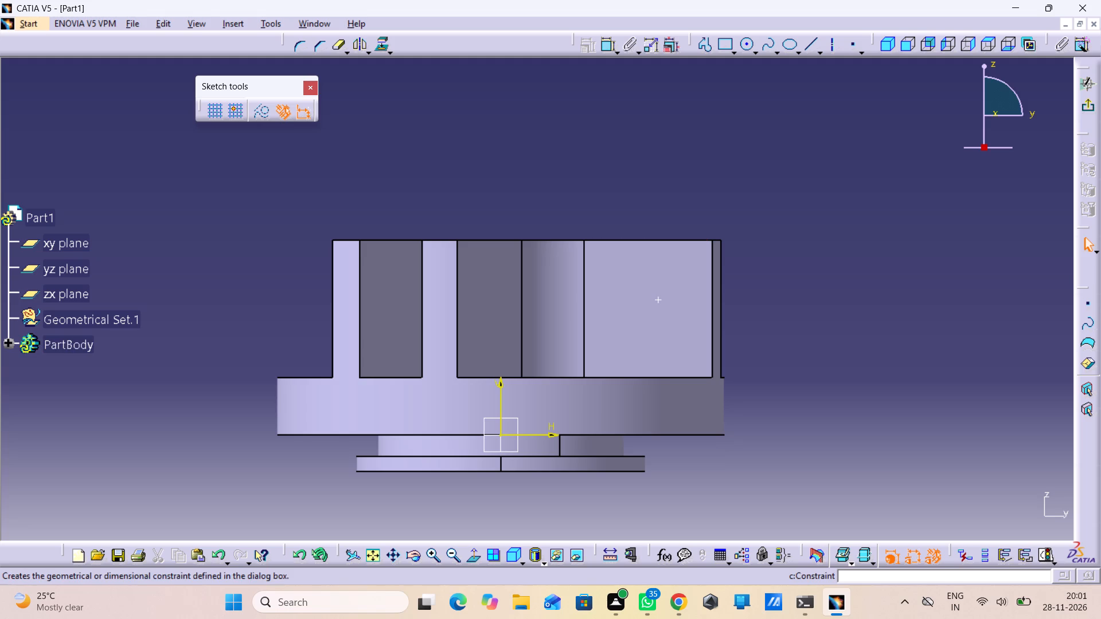
Dimension the point's height from the bottom edge of the lowest step and set it to 24 mm.
double_click(608, 50)
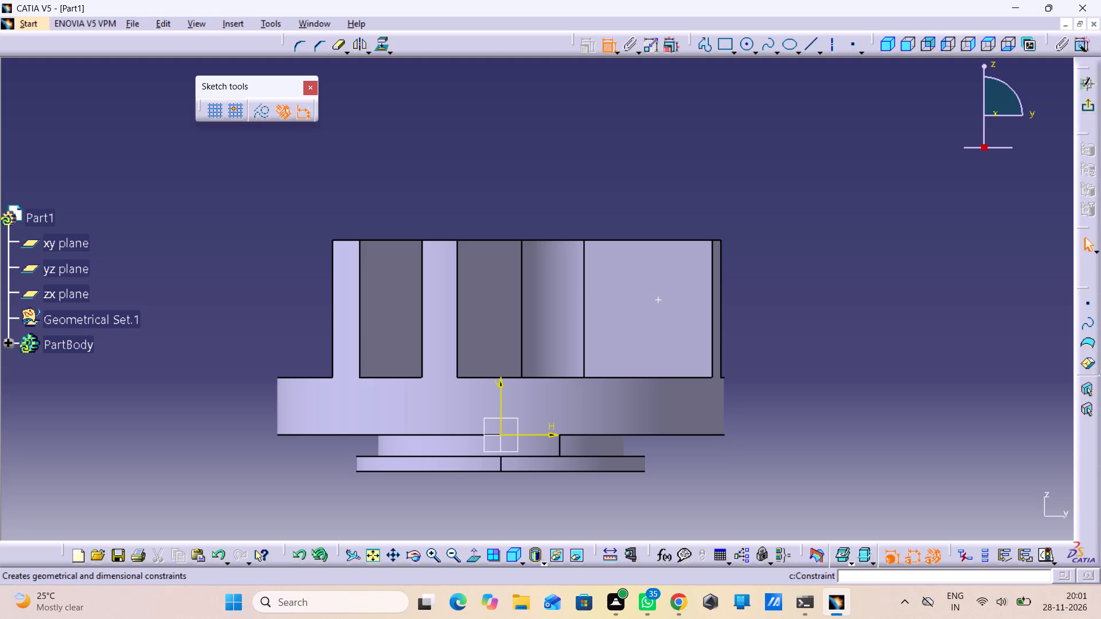
left_click(657, 300)
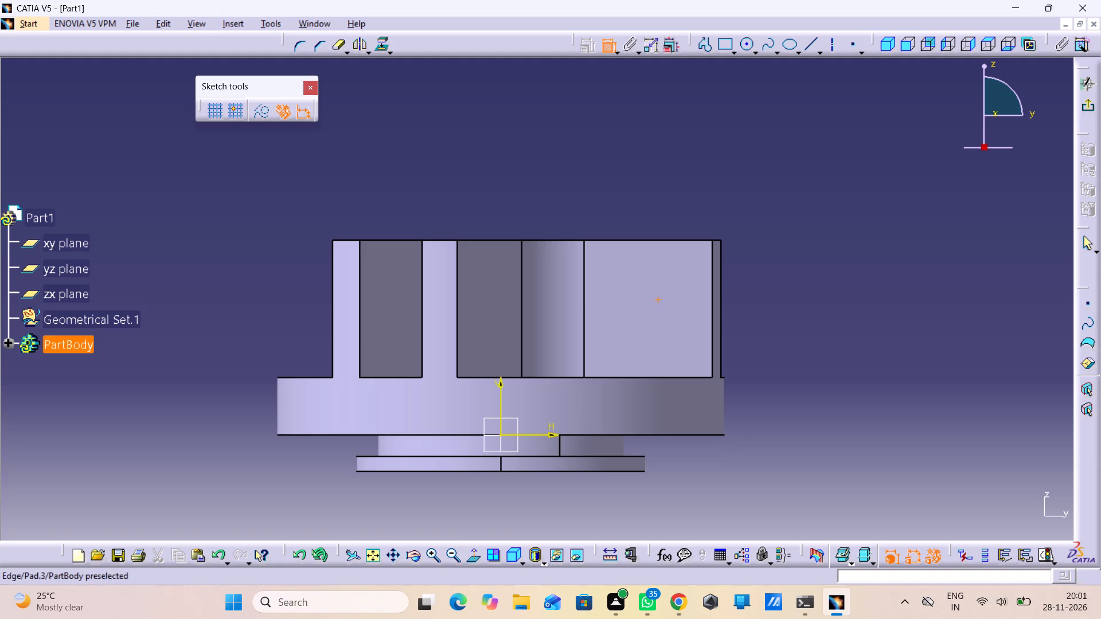
left_click(575, 470)
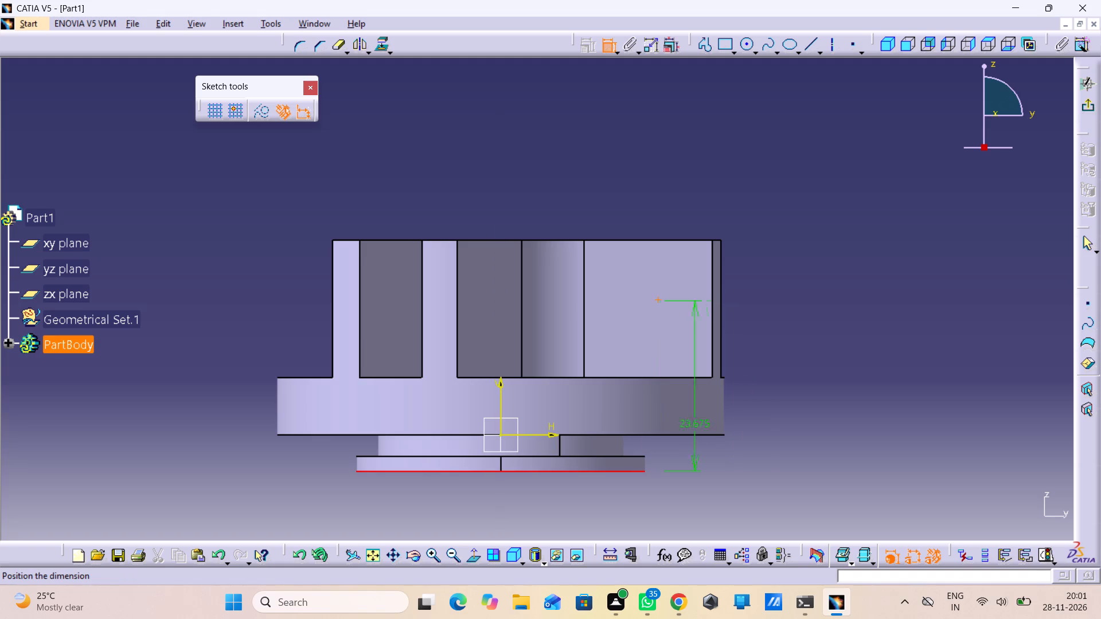
left_click(771, 387)
double_click(771, 387)
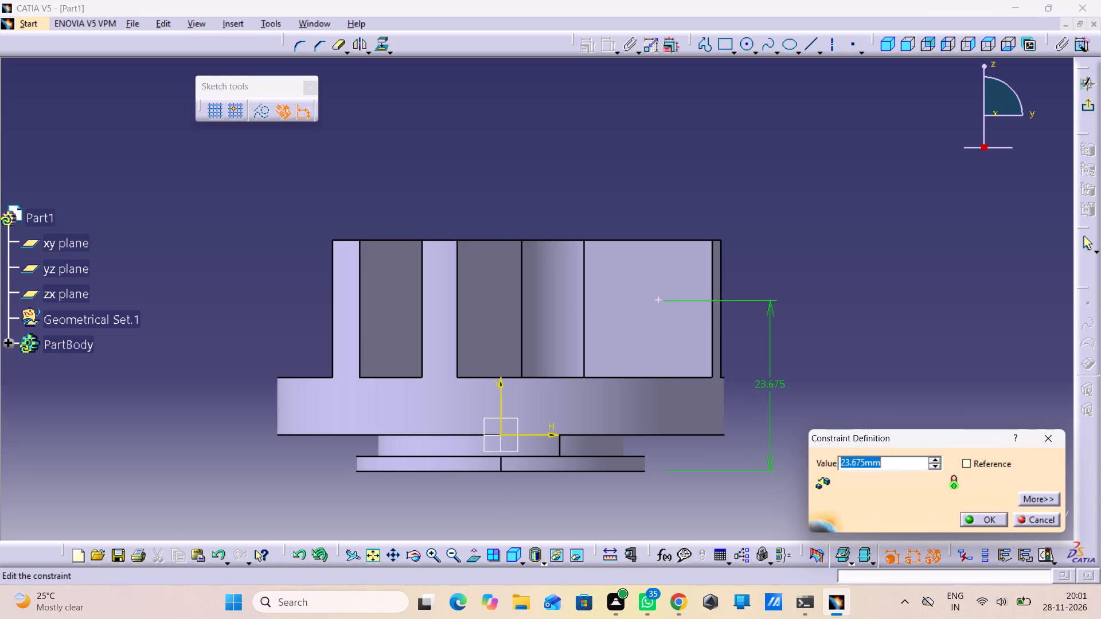
type("24")
key("Return")
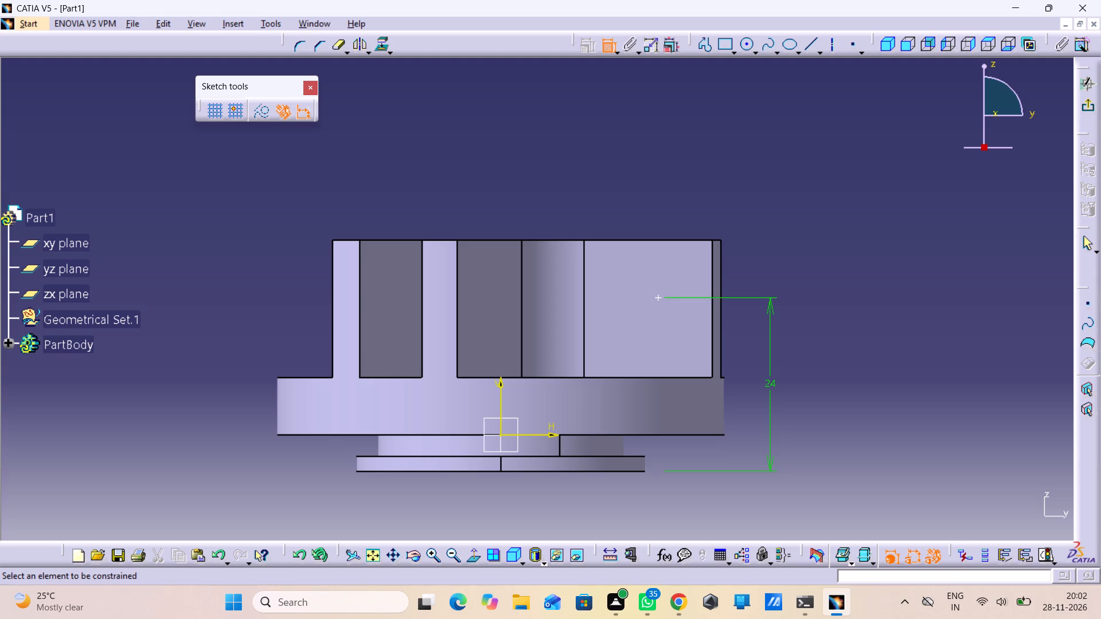
Constrain the point to 22 mm horizontally from the sketch's vertical axis and exit the sketch.
left_click(657, 298)
left_click_drag(504, 383, 509, 378)
left_click(666, 193)
double_click(674, 183)
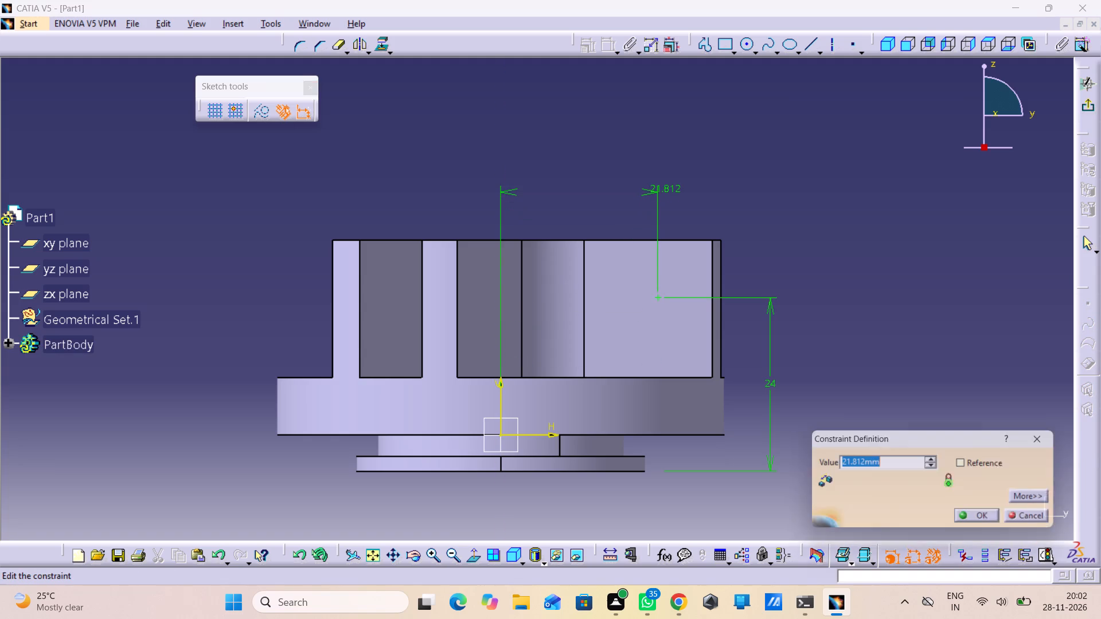
type("22")
key("Return")
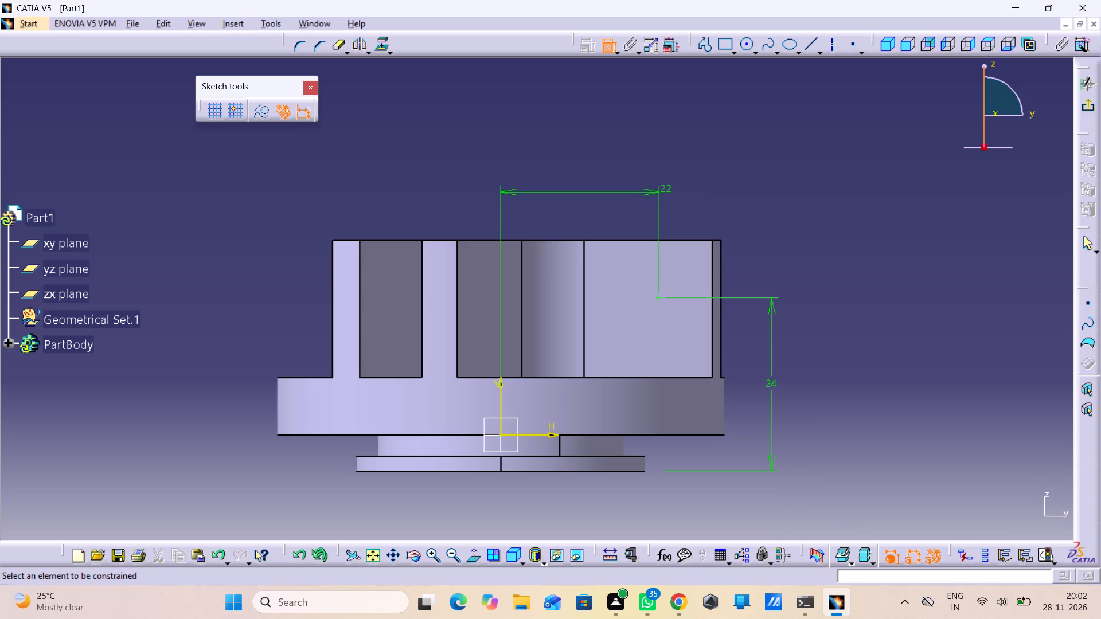
left_click(1087, 101)
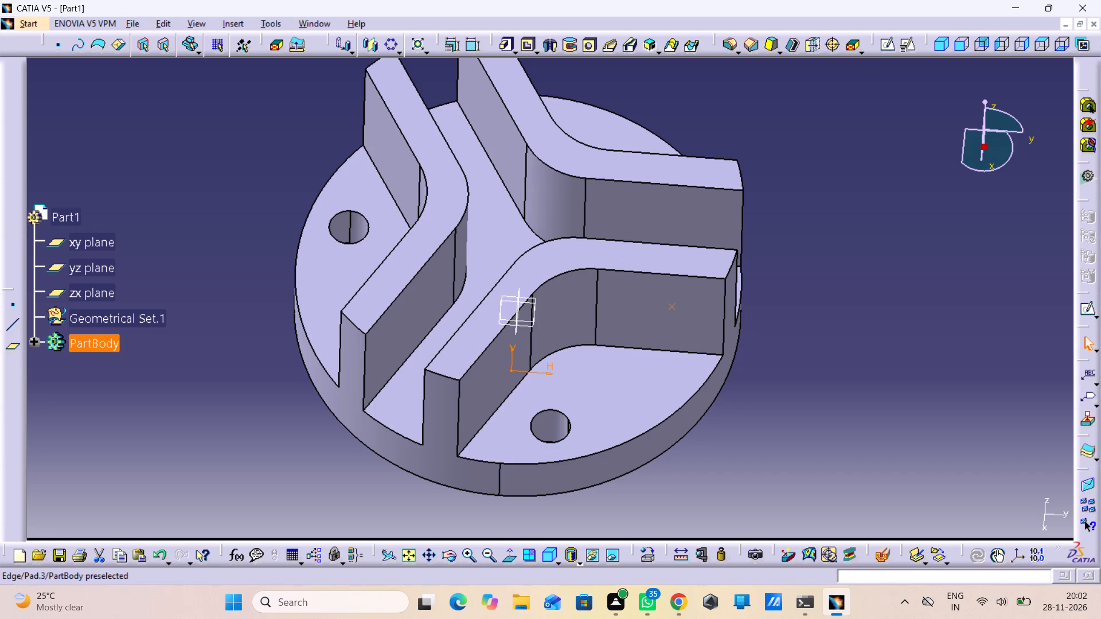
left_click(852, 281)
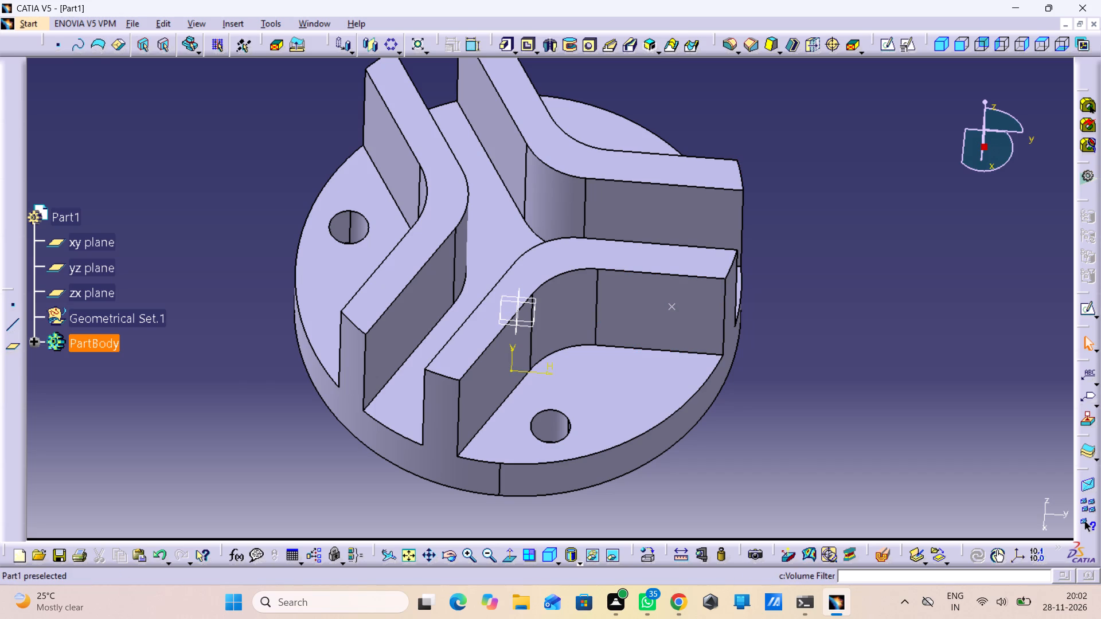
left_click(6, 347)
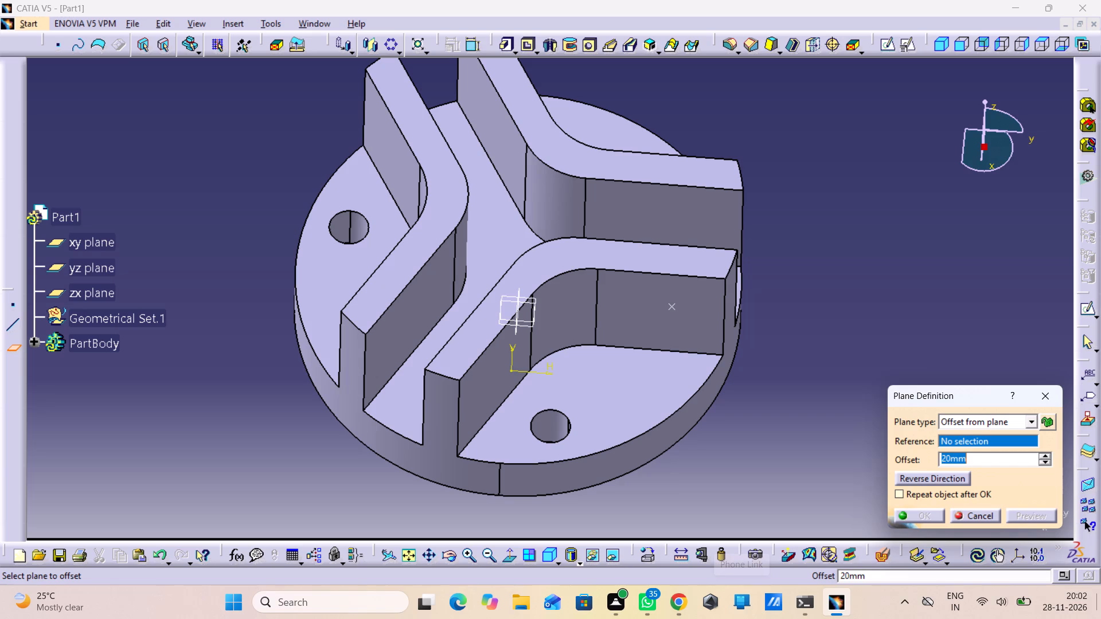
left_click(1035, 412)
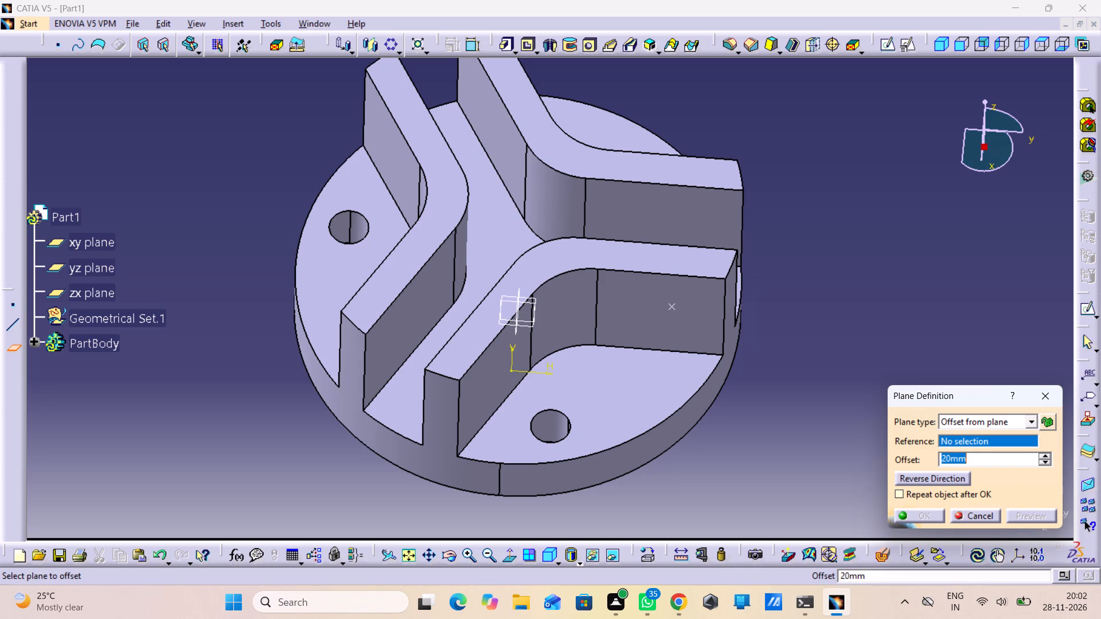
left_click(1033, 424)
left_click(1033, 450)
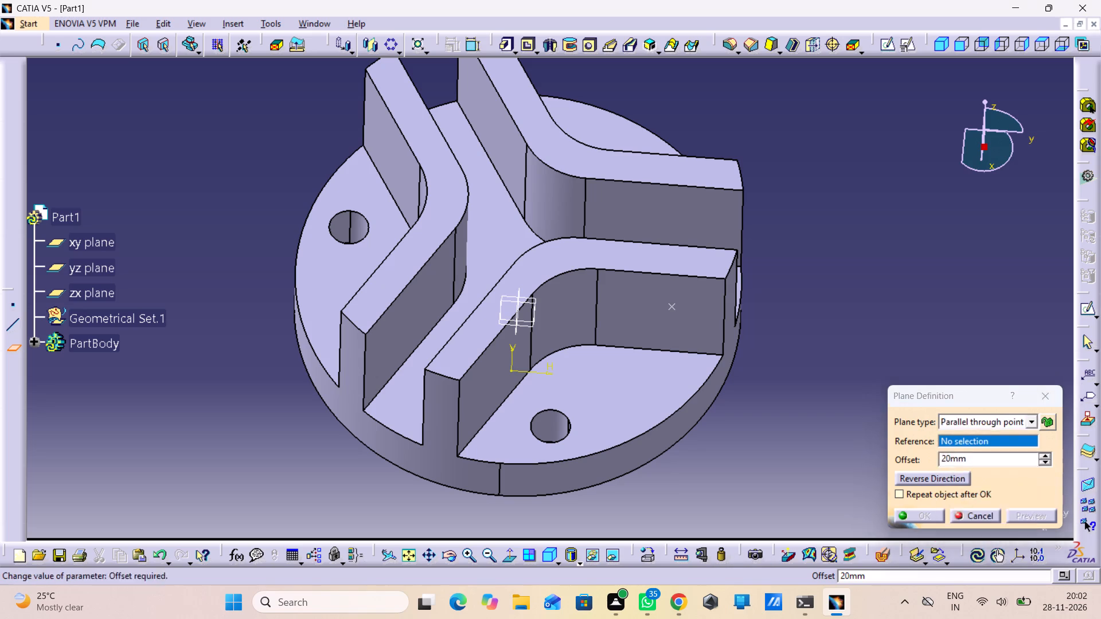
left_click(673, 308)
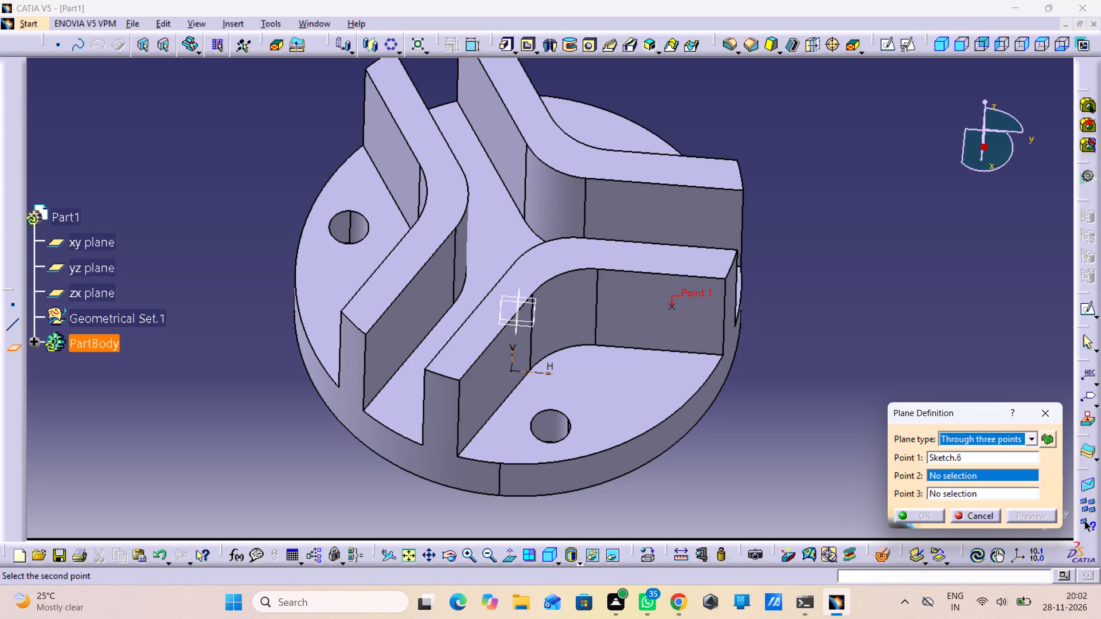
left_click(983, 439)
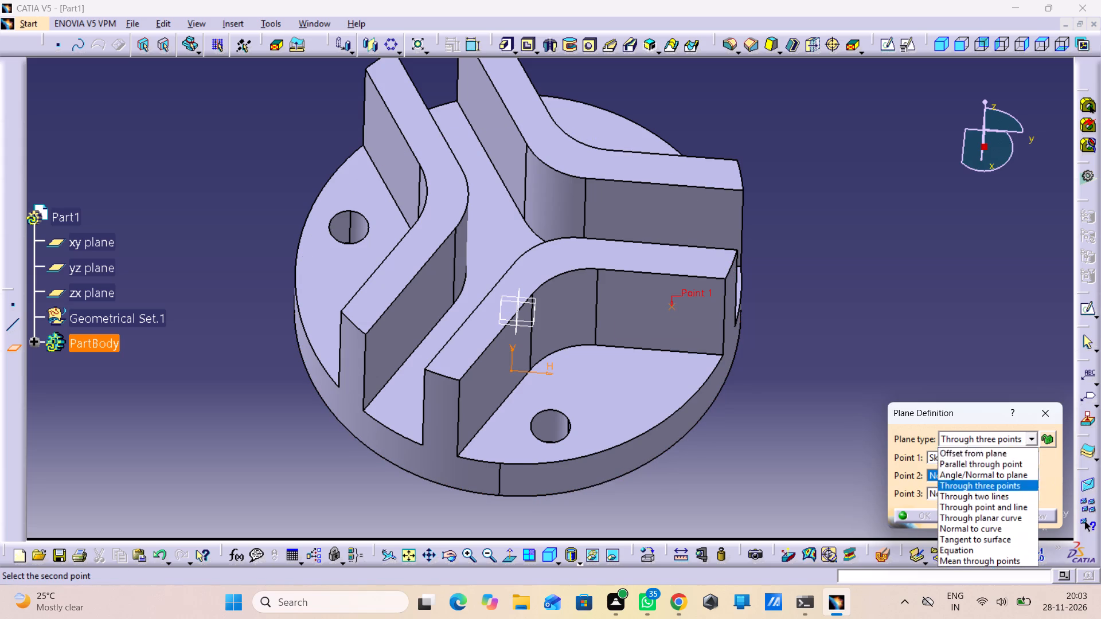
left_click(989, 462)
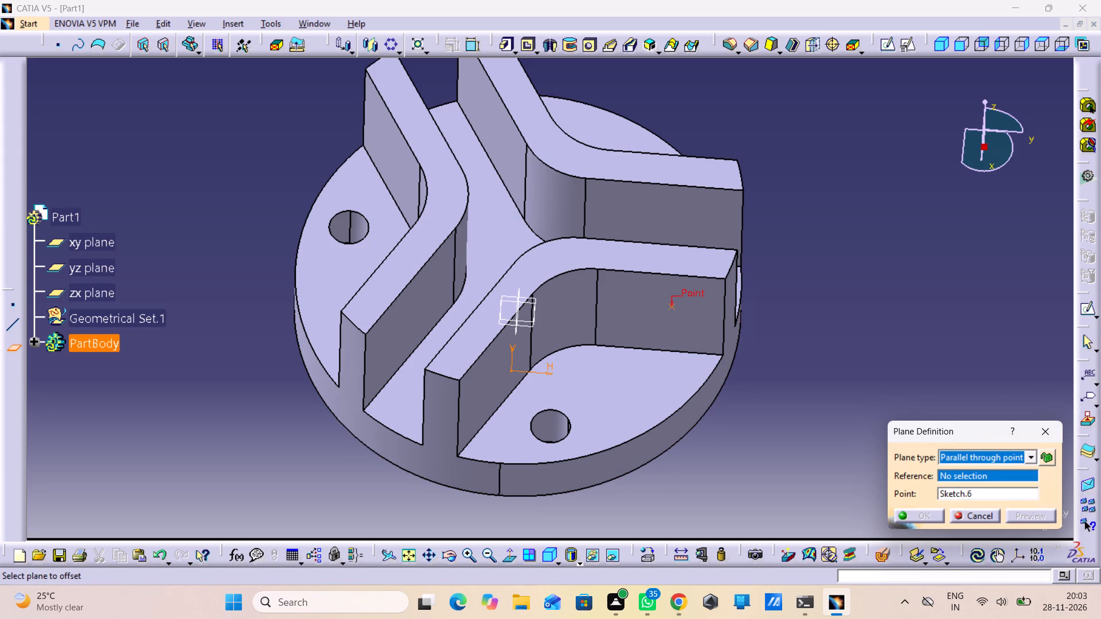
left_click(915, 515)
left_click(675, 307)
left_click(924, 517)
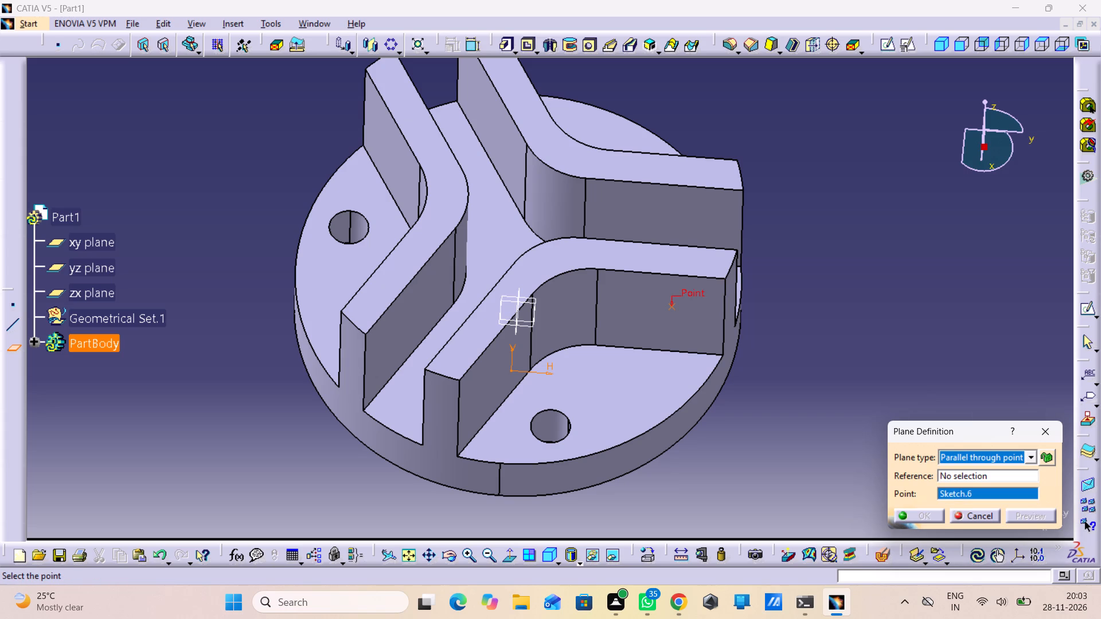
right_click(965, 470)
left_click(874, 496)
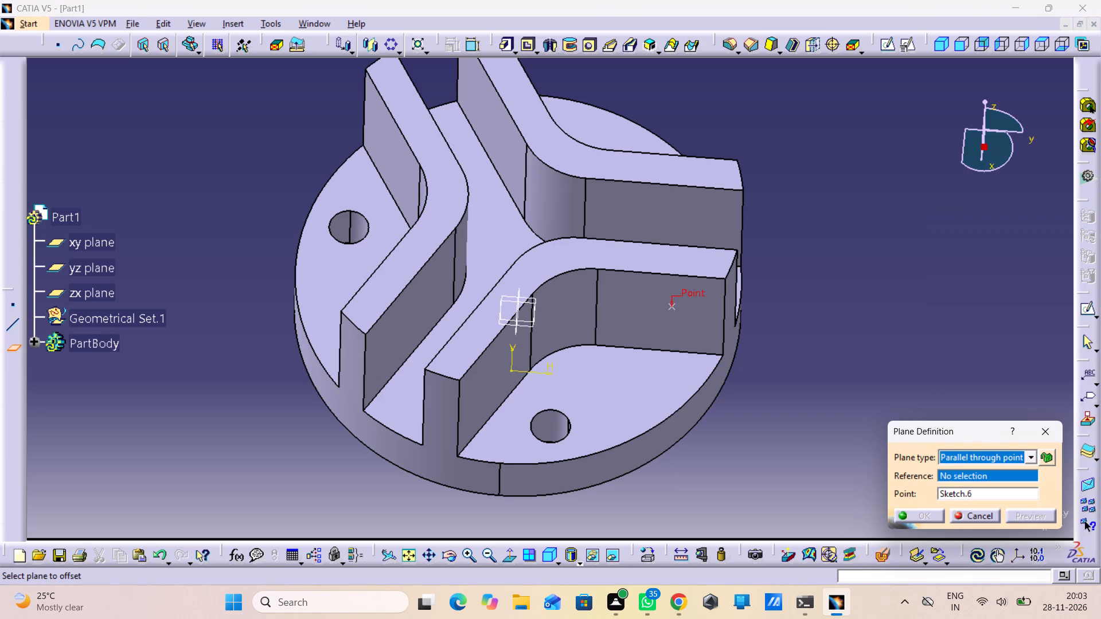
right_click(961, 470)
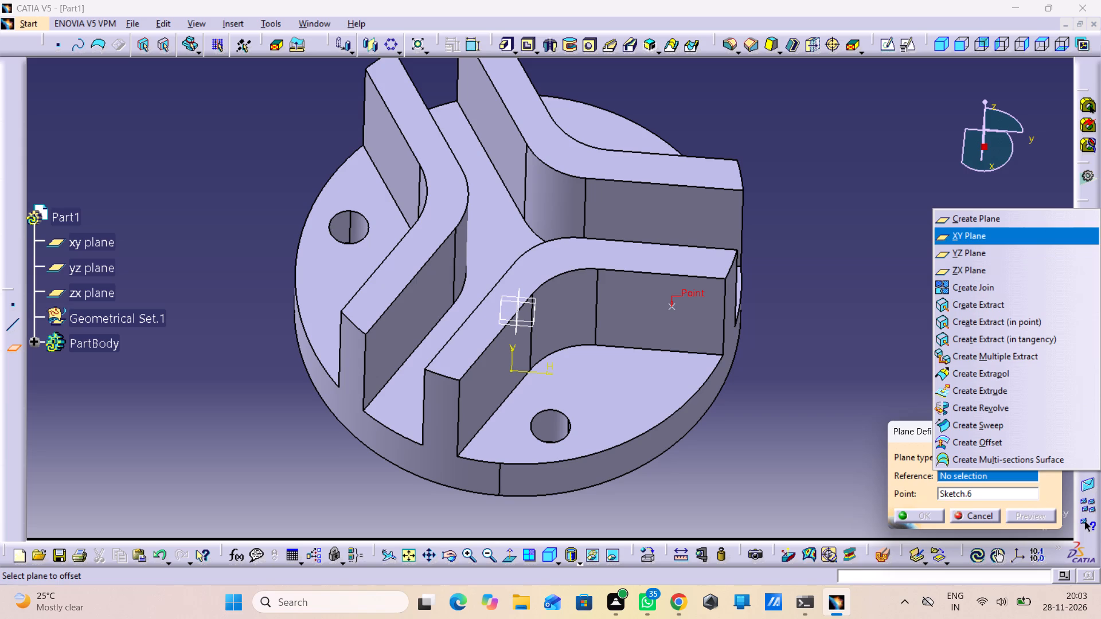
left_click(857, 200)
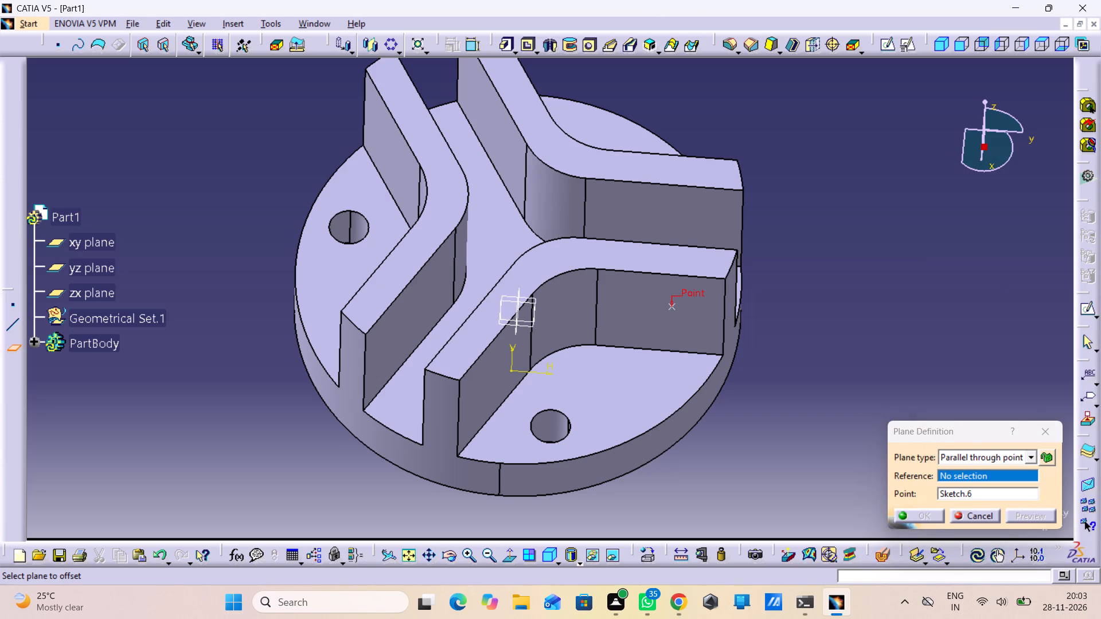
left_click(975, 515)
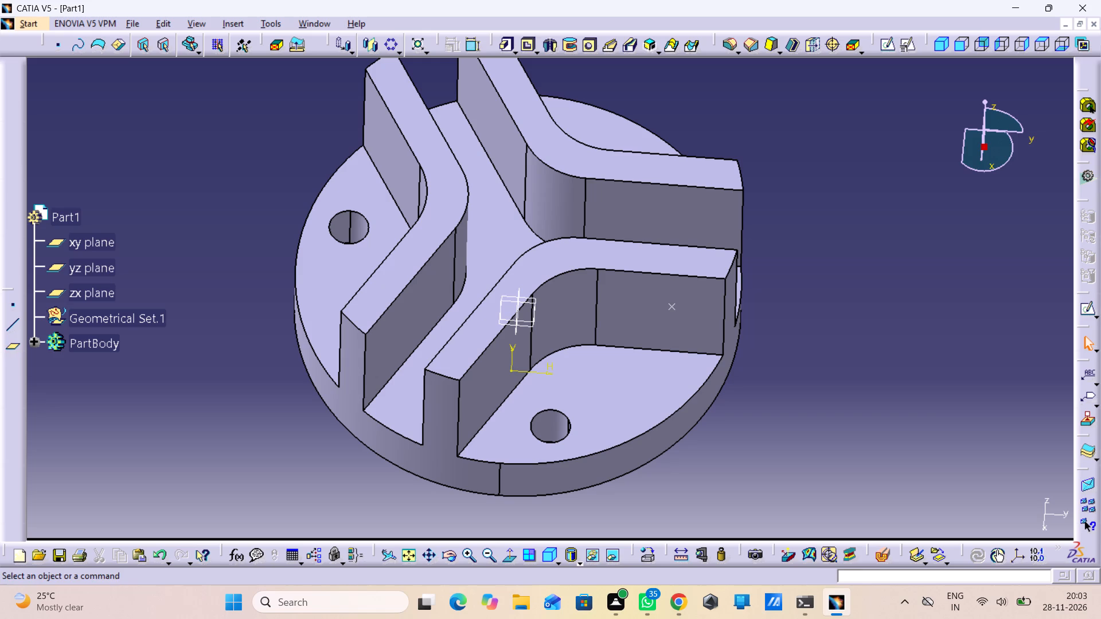
Create a reference plane parallel to the yz plane, passing through the sketched point on the rib's outer face.
left_click(21, 350)
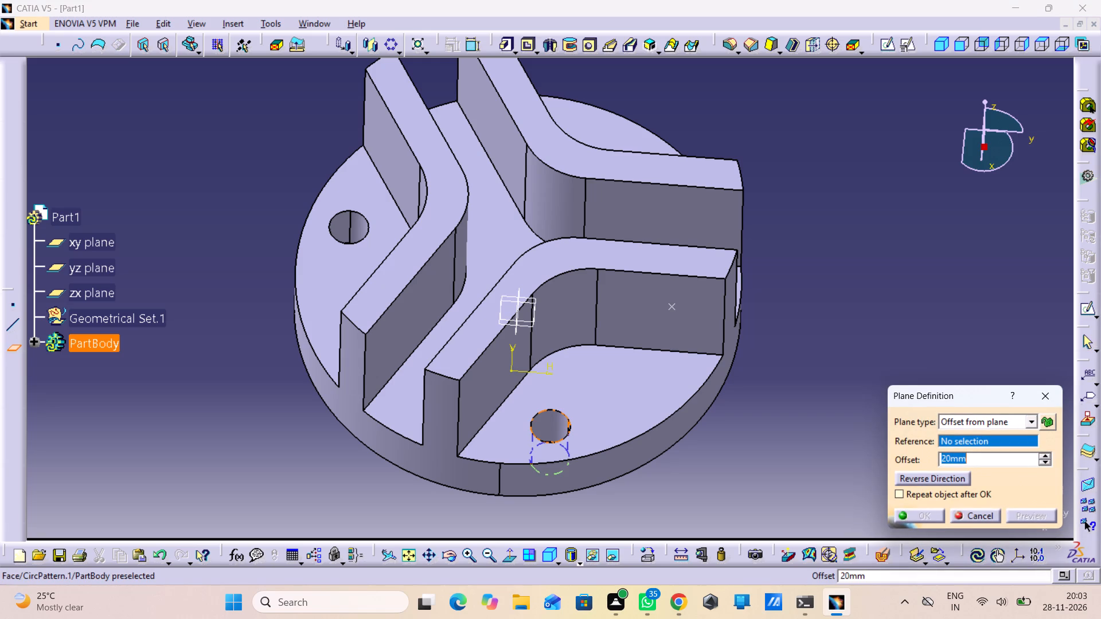
left_click(670, 308)
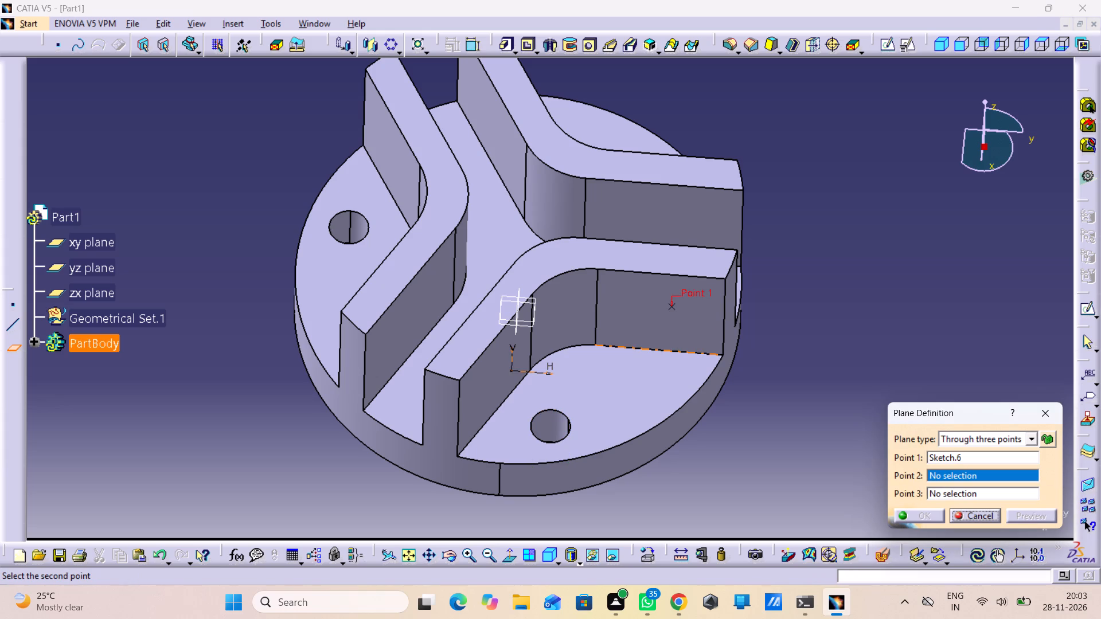
left_click(1016, 436)
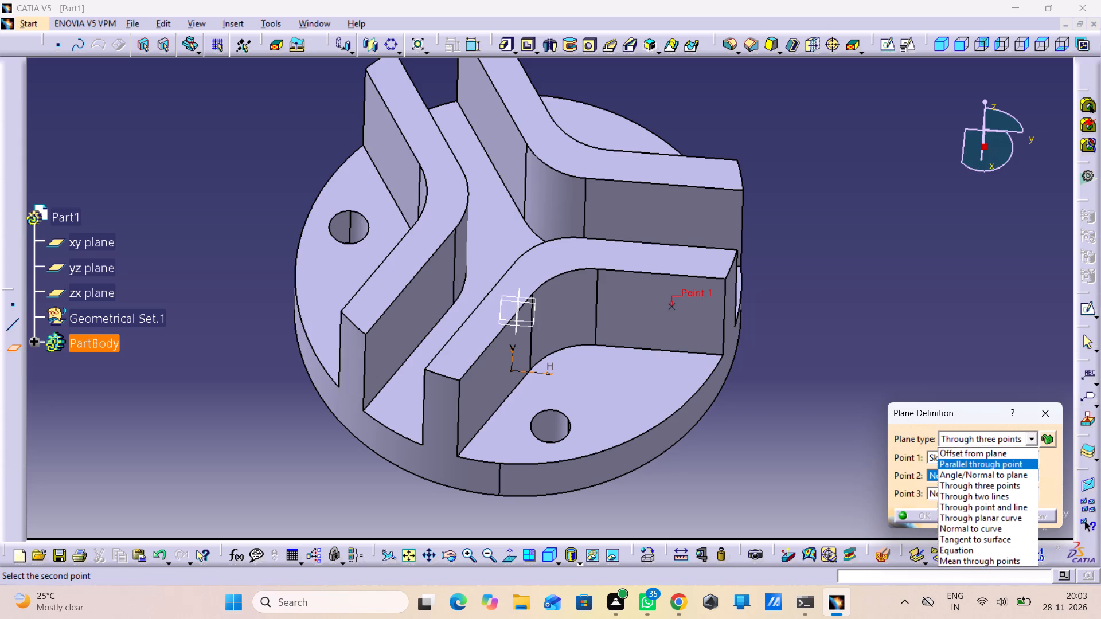
left_click(1002, 459)
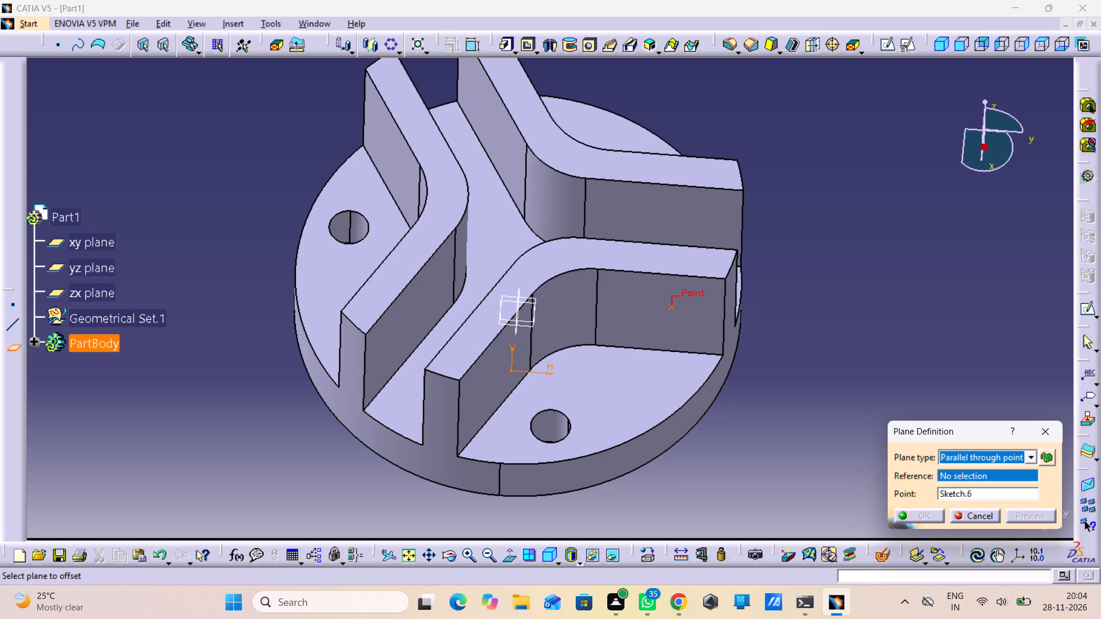
left_click(530, 304)
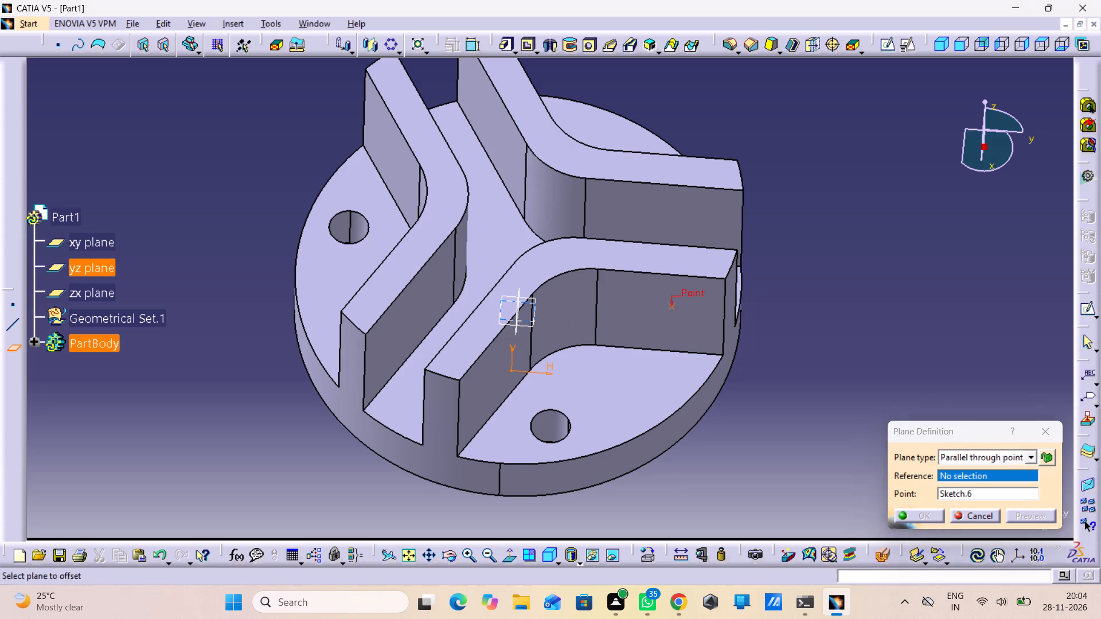
middle_click_drag(685, 393, 668, 348)
right_click_drag(685, 393, 668, 348)
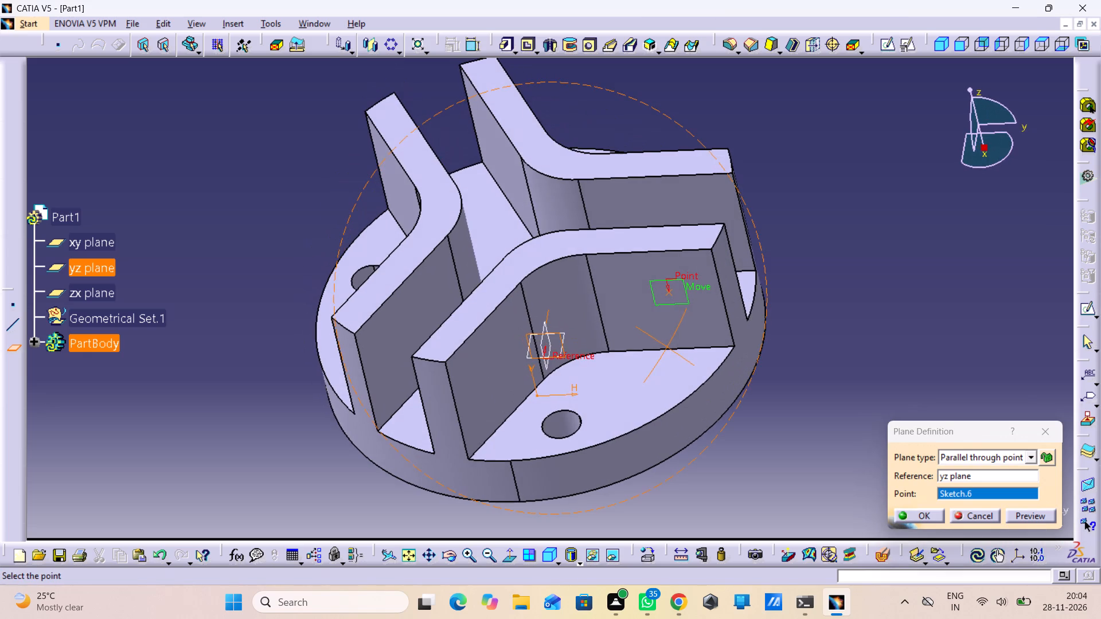
middle_click_drag(668, 348, 667, 348)
right_click_drag(668, 348, 667, 348)
middle_click_drag(669, 343, 653, 334)
right_click_drag(670, 343, 653, 334)
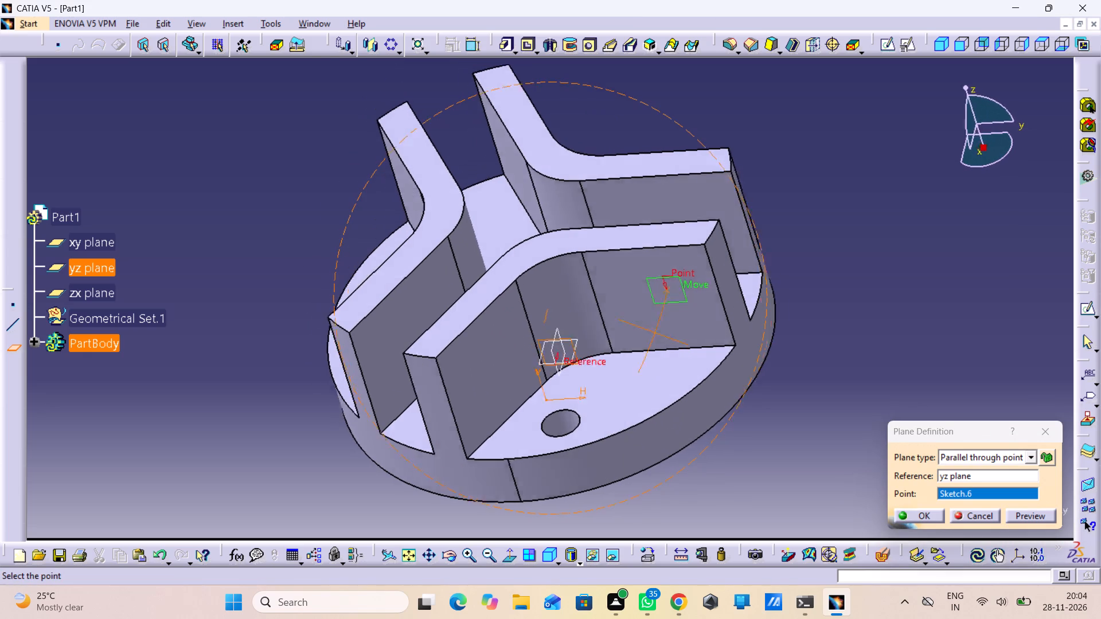
middle_click_drag(653, 334, 546, 289)
right_click_drag(653, 334, 546, 289)
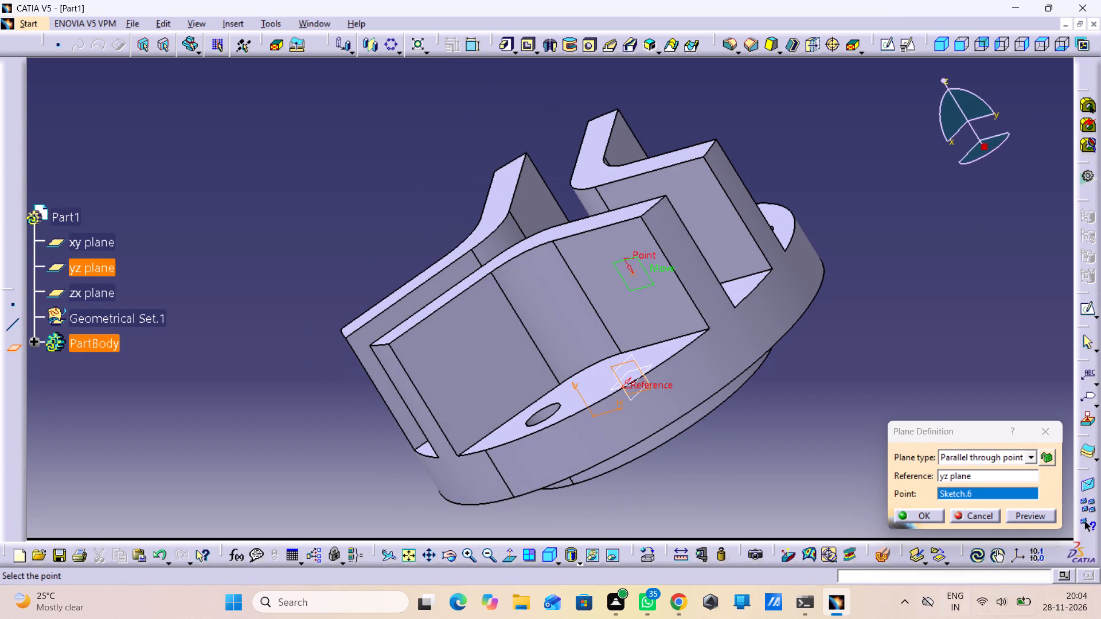
left_click(920, 514)
left_click(900, 488)
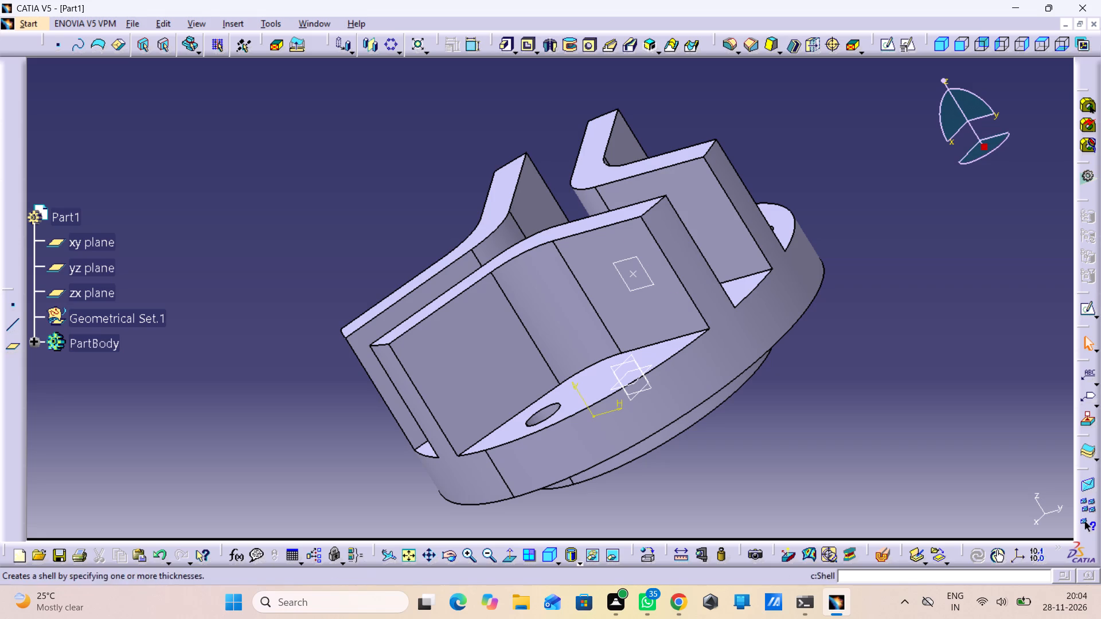
Sketch on the new reference plane, drawing a circle about 6.9 mm in diameter beside the rib, clear of the part.
left_click(645, 267)
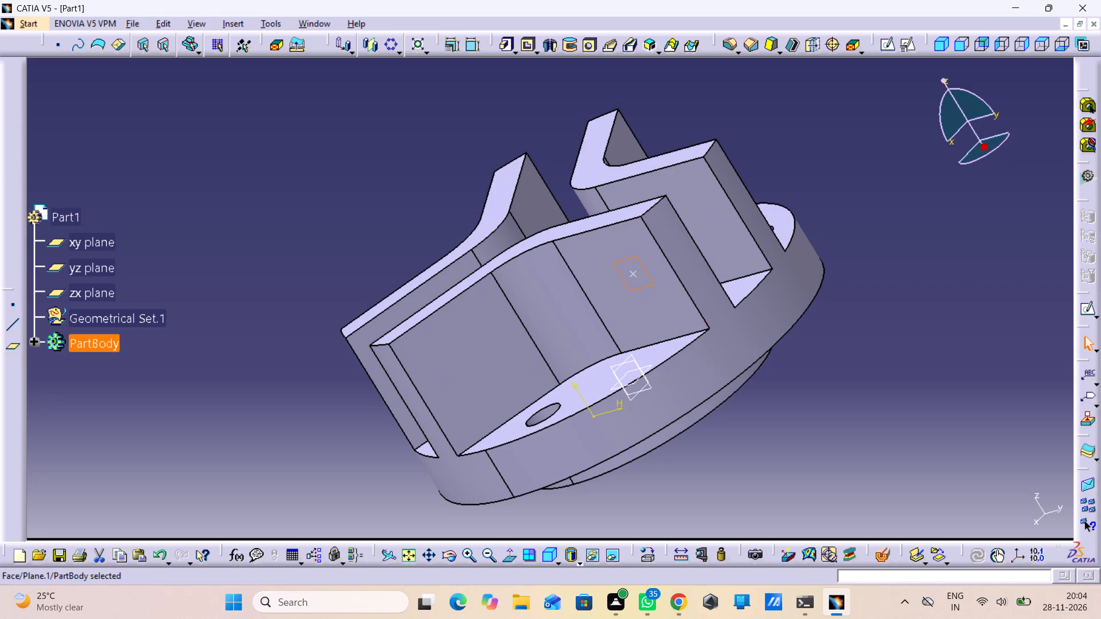
left_click(884, 47)
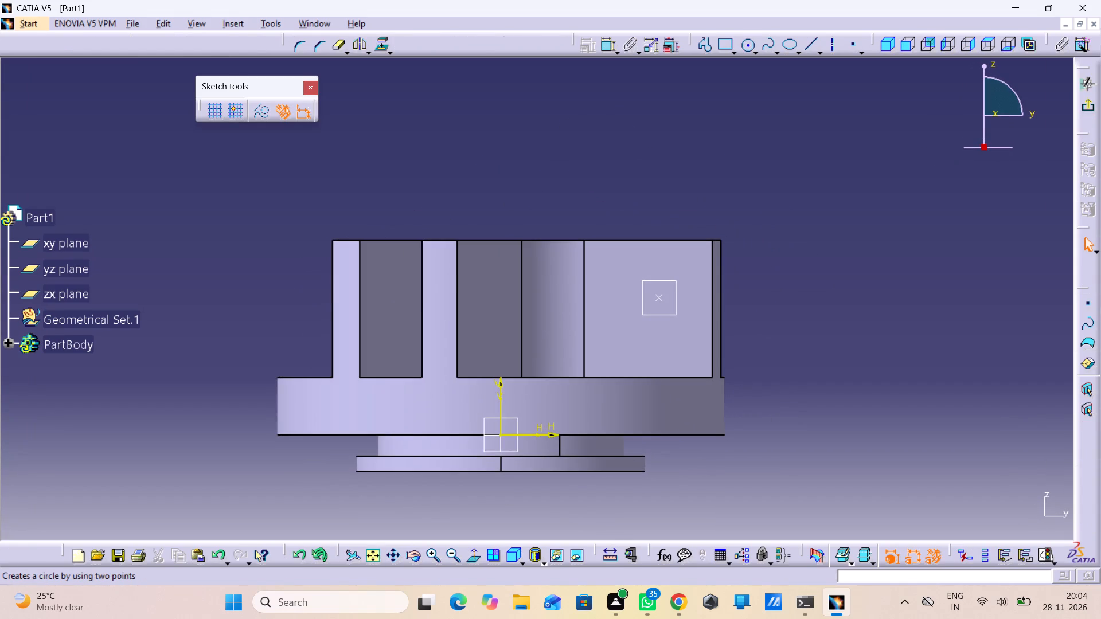
left_click(751, 43)
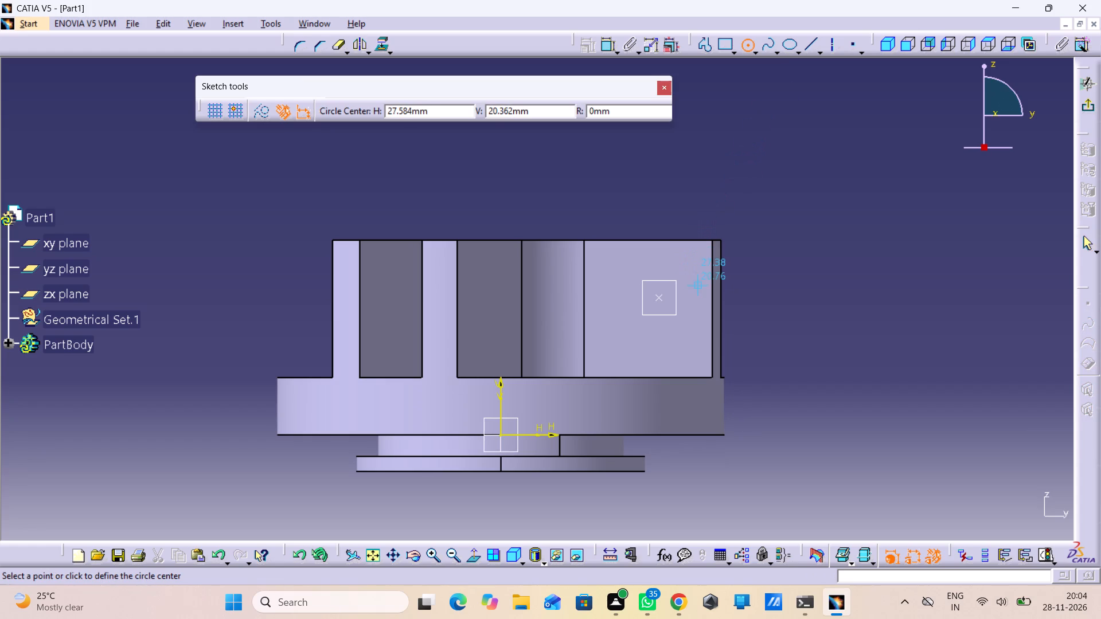
left_click(796, 300)
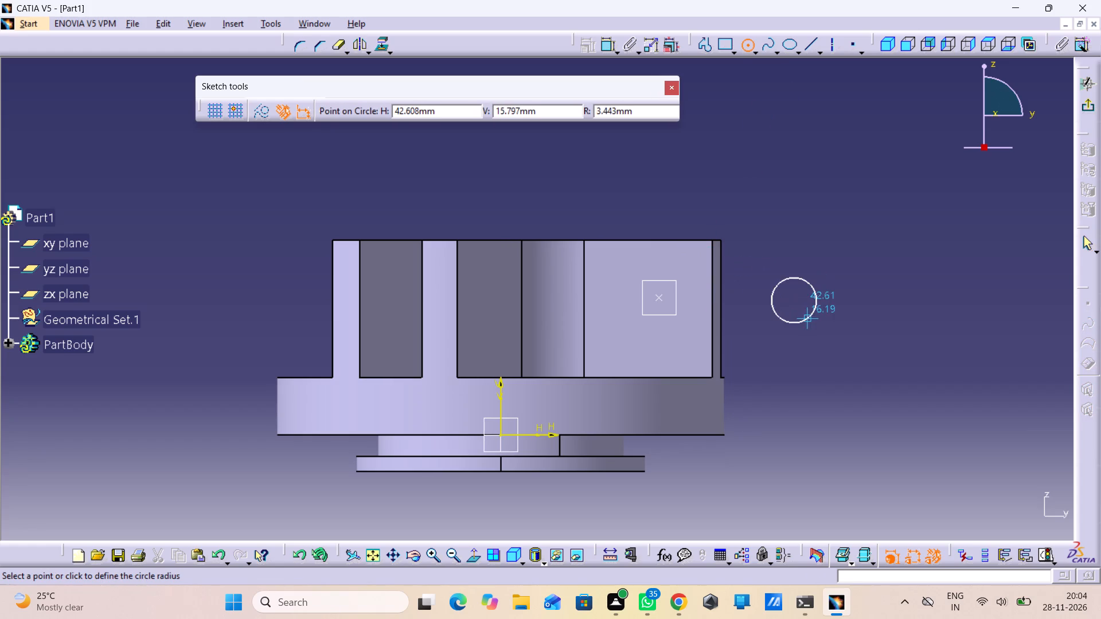
left_click(809, 322)
Dimension the circle's diameter and set it to 6 mm.
double_click(611, 46)
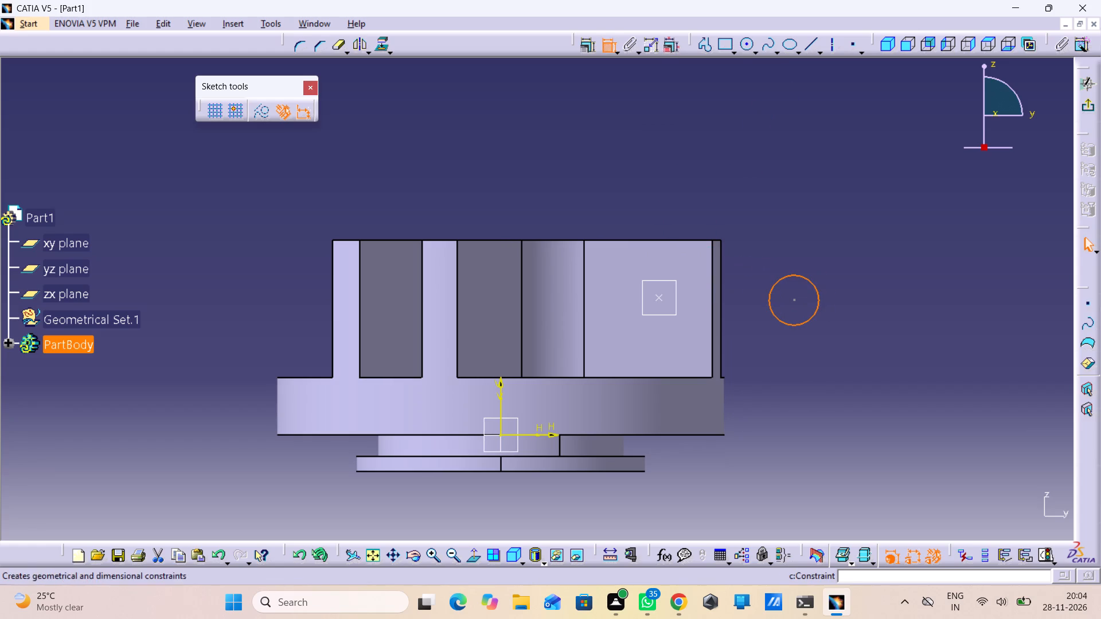
left_click(851, 279)
double_click(851, 275)
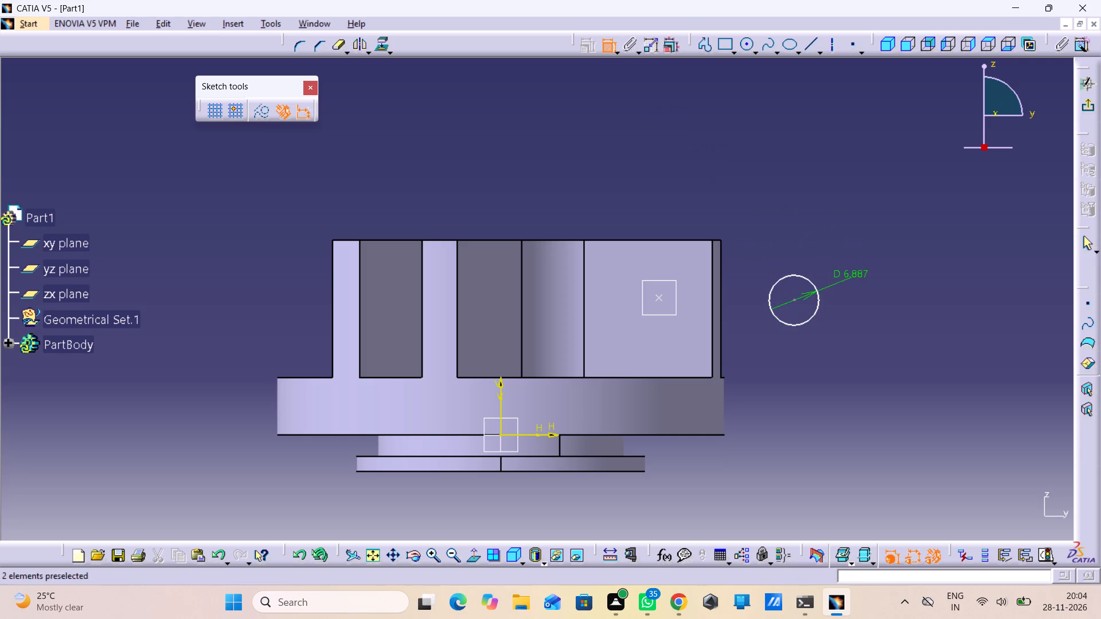
key("6")
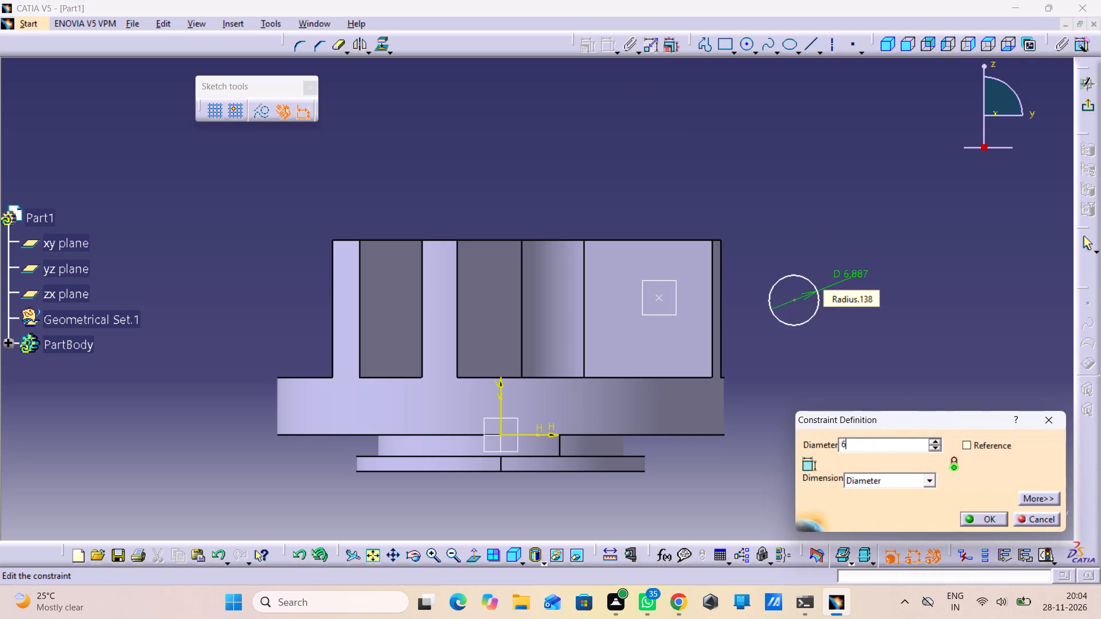
key("Return")
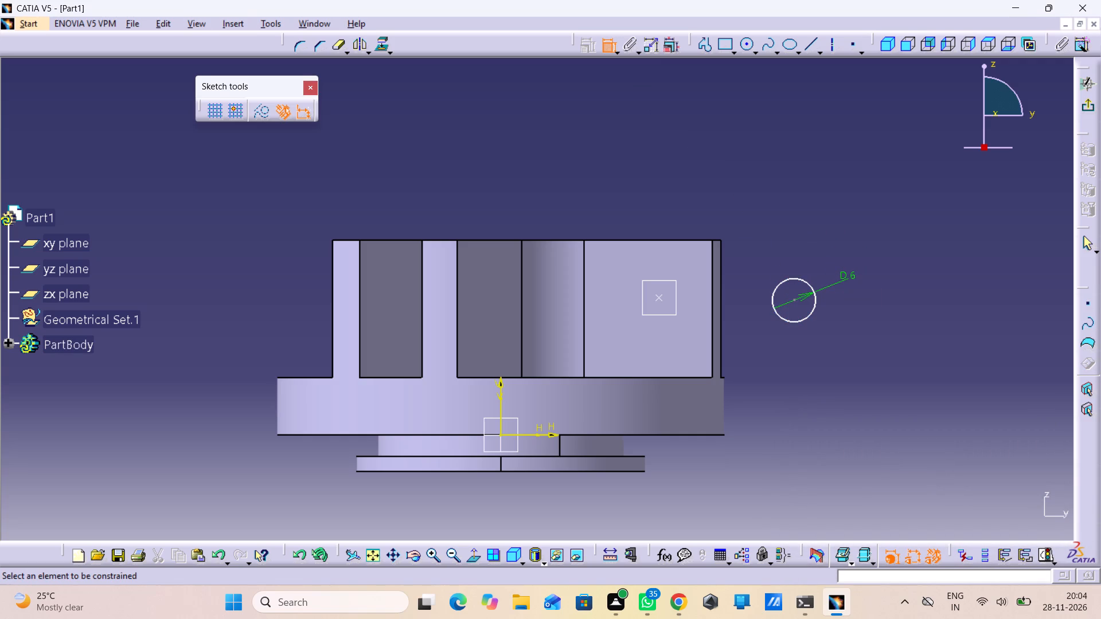
Make the circle's center coincident with the sketched point on the rib's outer face and exit the sketch.
left_click(796, 301)
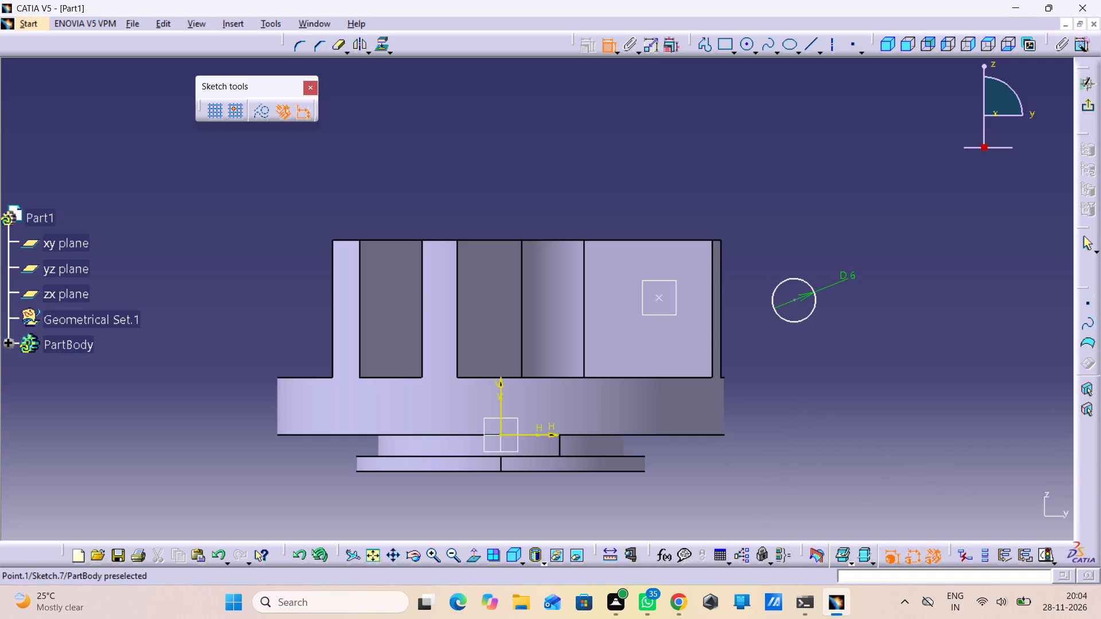
left_click(660, 296)
right_click(780, 192)
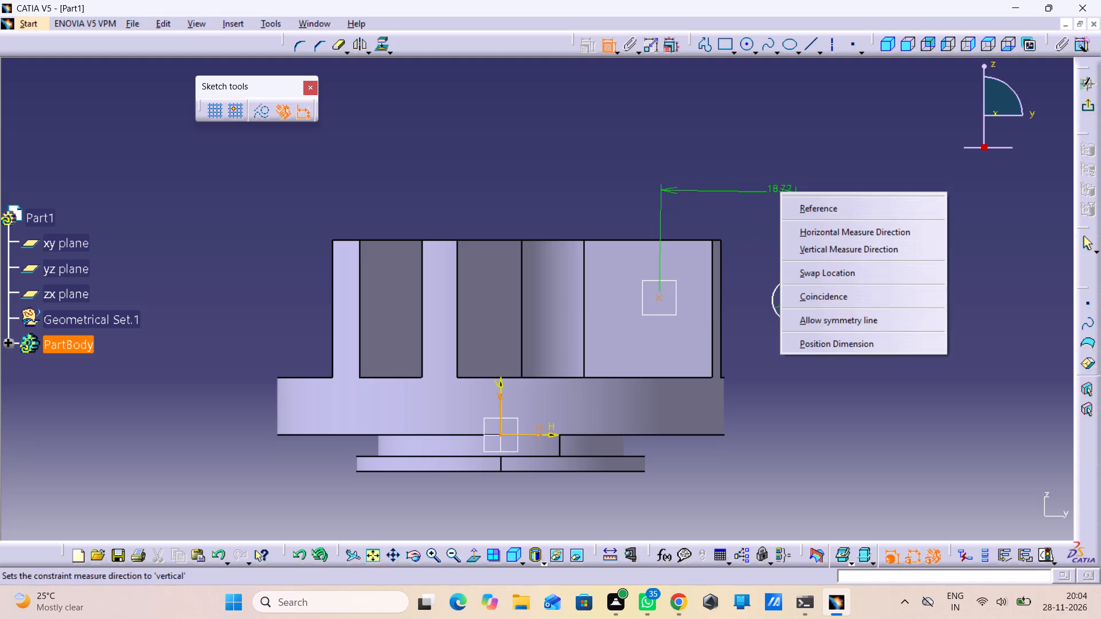
left_click(826, 295)
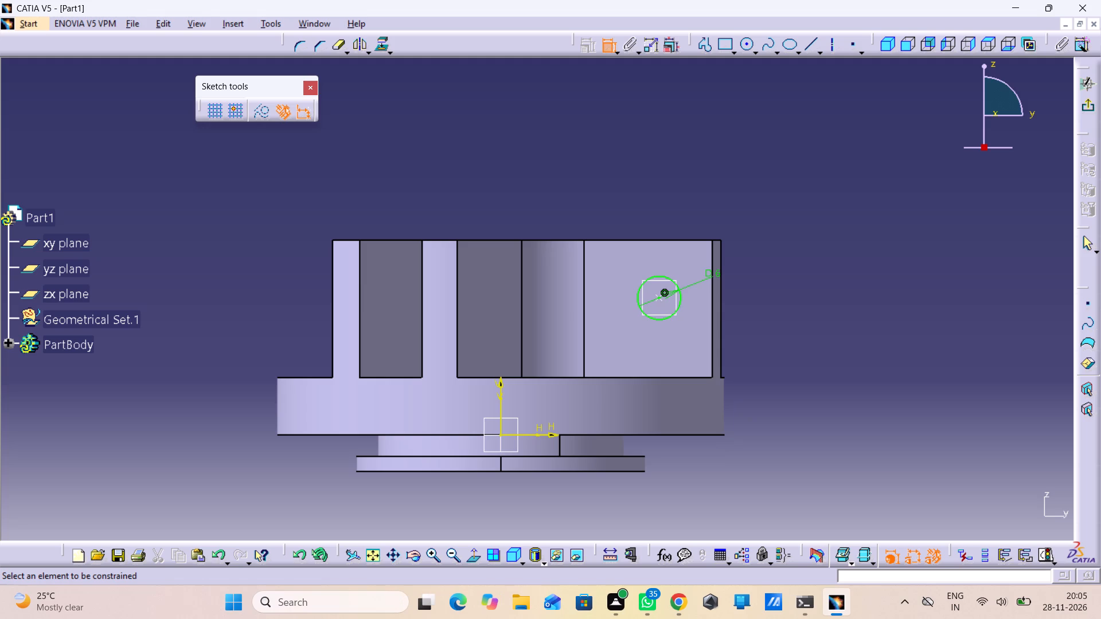
left_click(1083, 109)
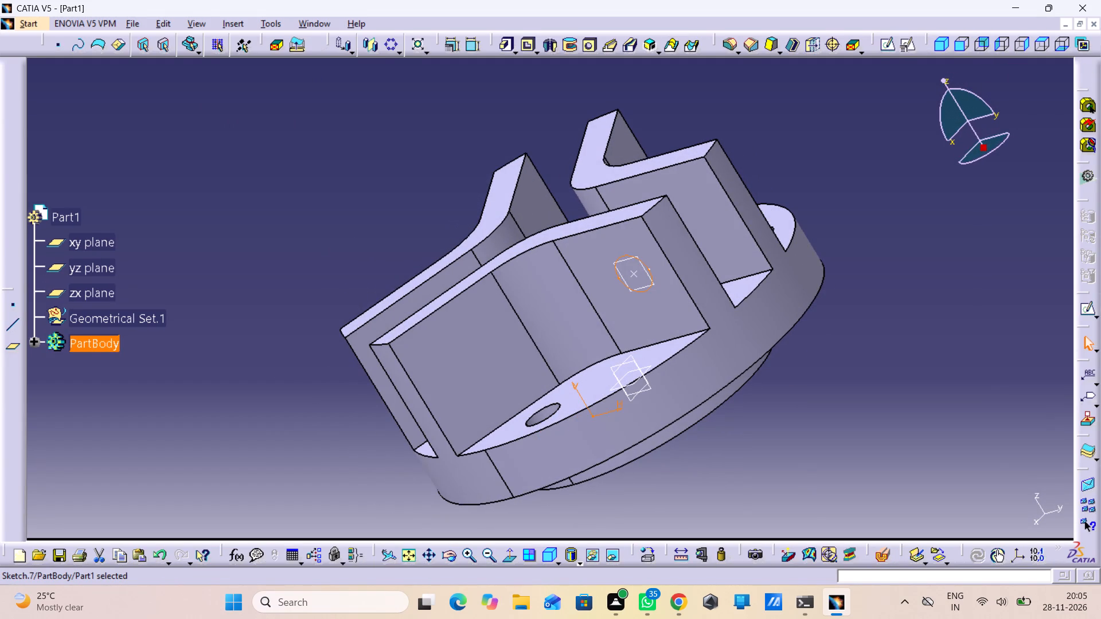
Cut a 360° groove through the ribs by revolving the 6 mm circle sketch about the Z axis.
left_click(573, 46)
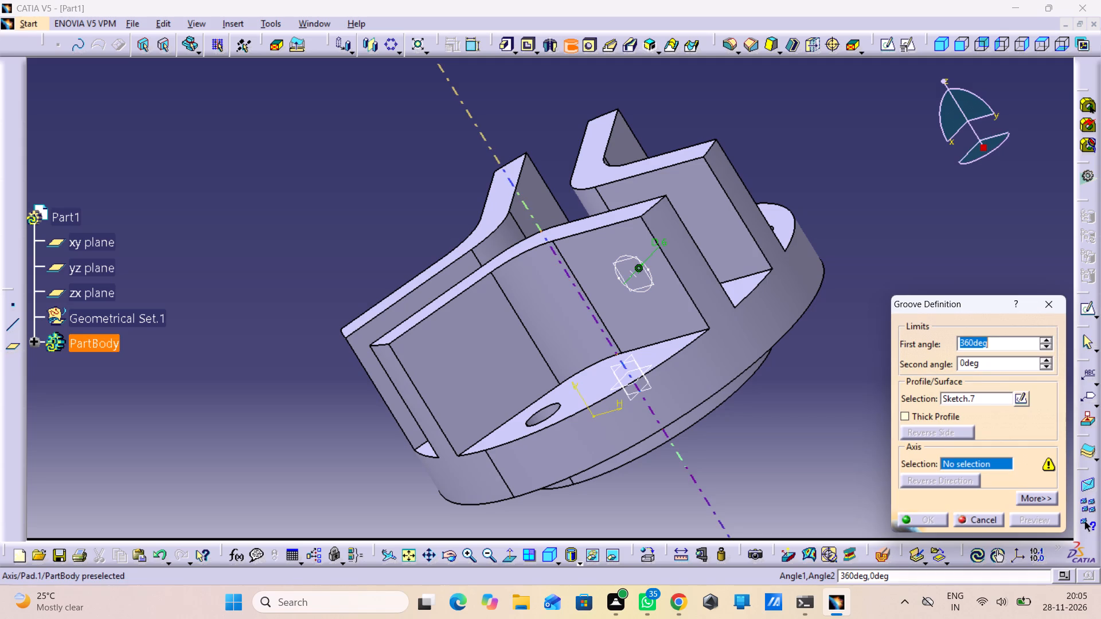
right_click(1000, 461)
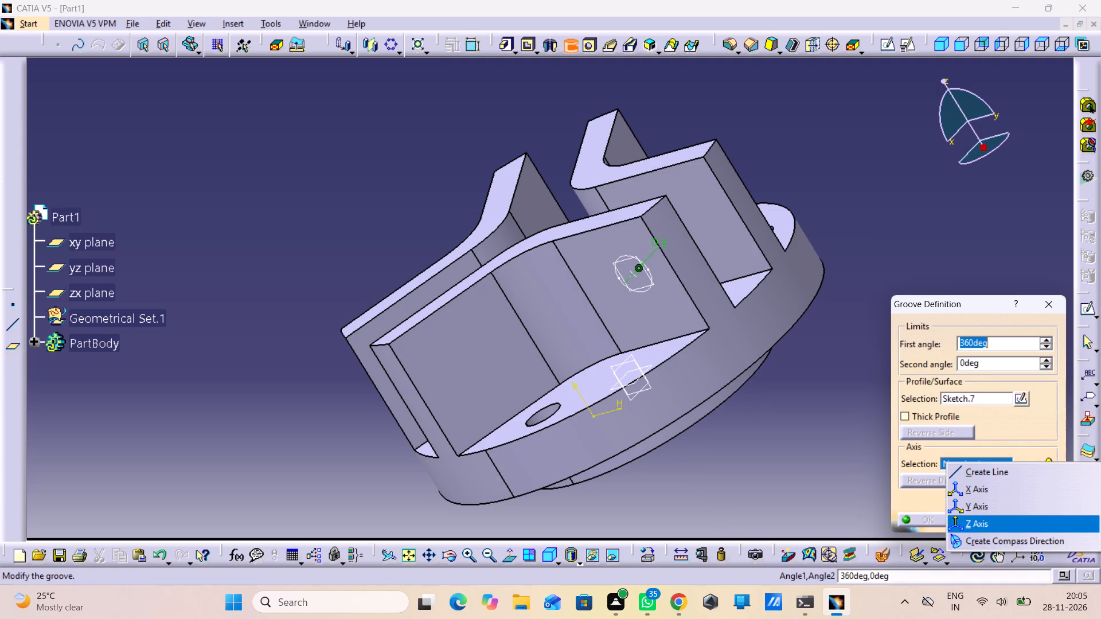
left_click(1001, 526)
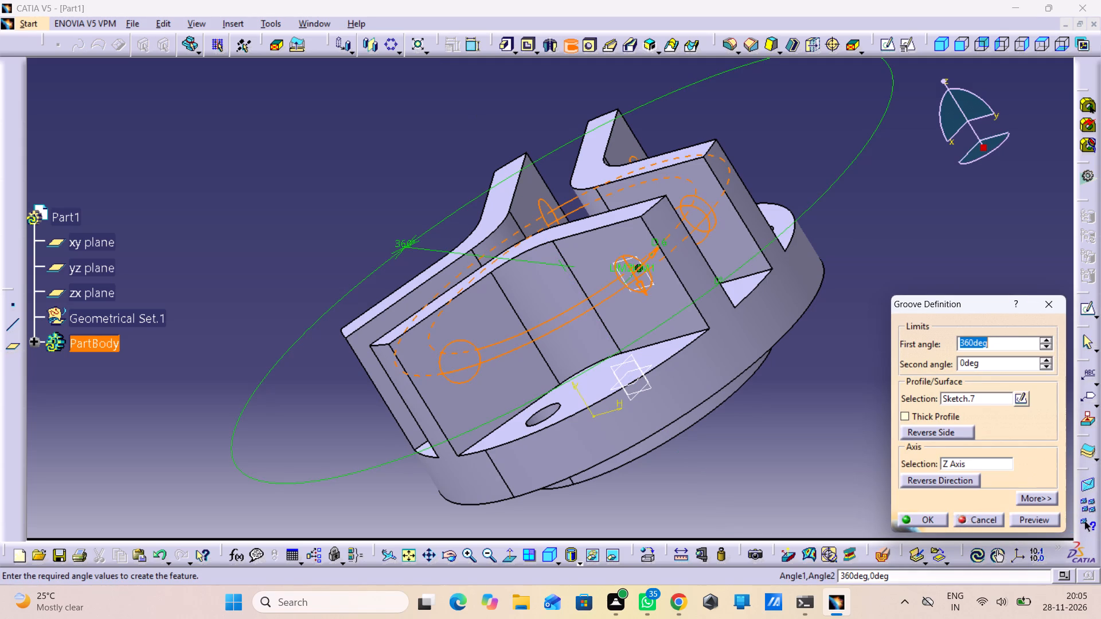
left_click(1029, 515)
left_click(928, 518)
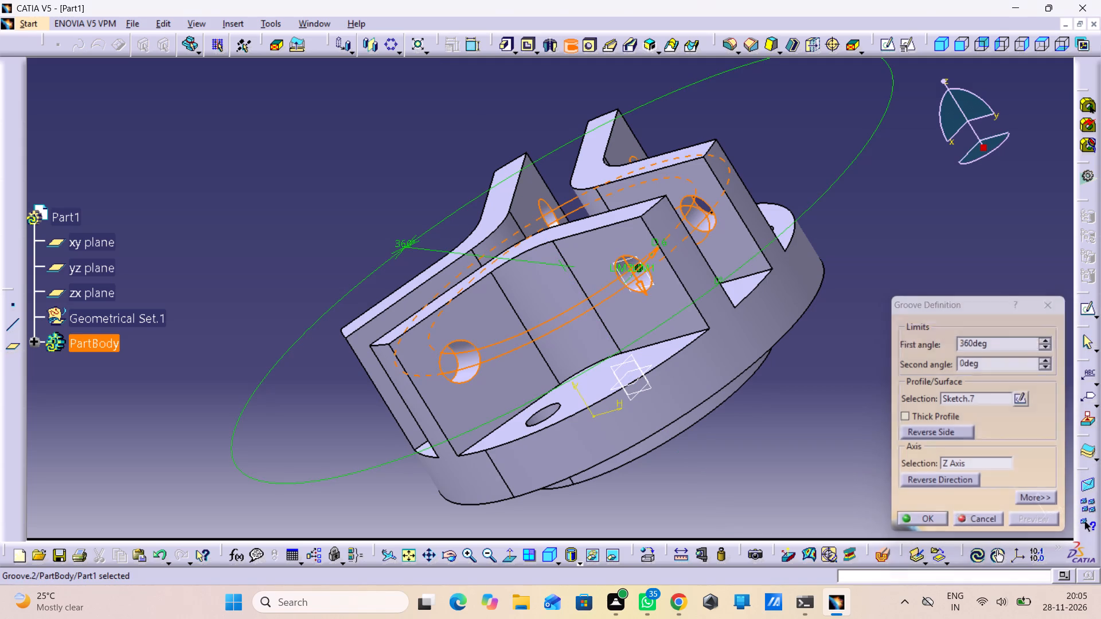
left_click(905, 463)
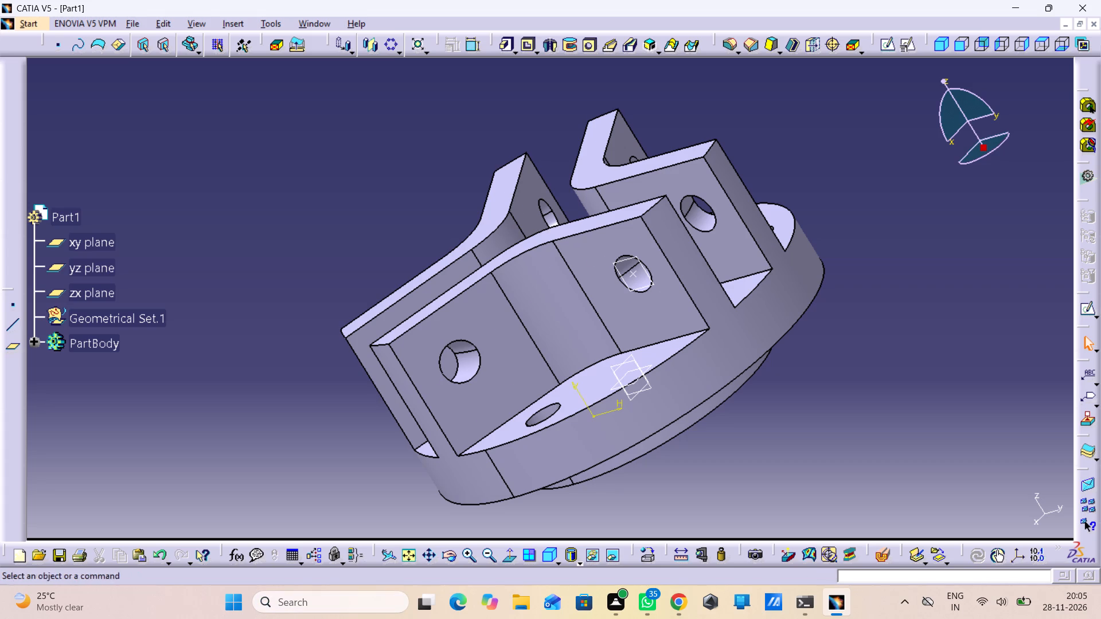
Sketch on the xy plane, drawing a circle about 11.7 mm in diameter centred on the disc's origin.
left_click(630, 383)
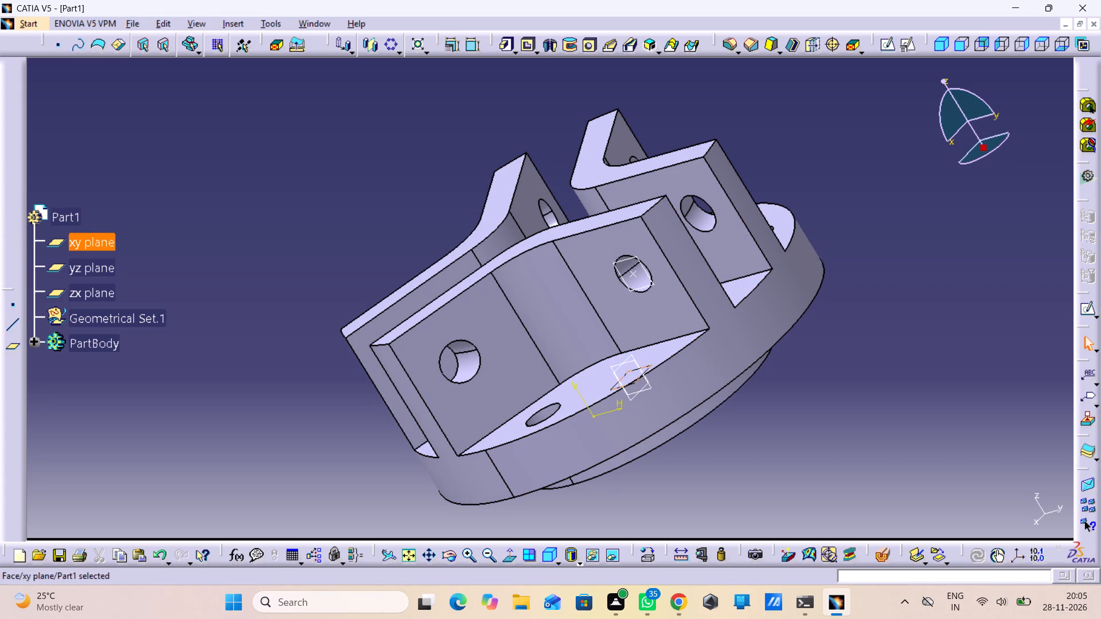
left_click(883, 41)
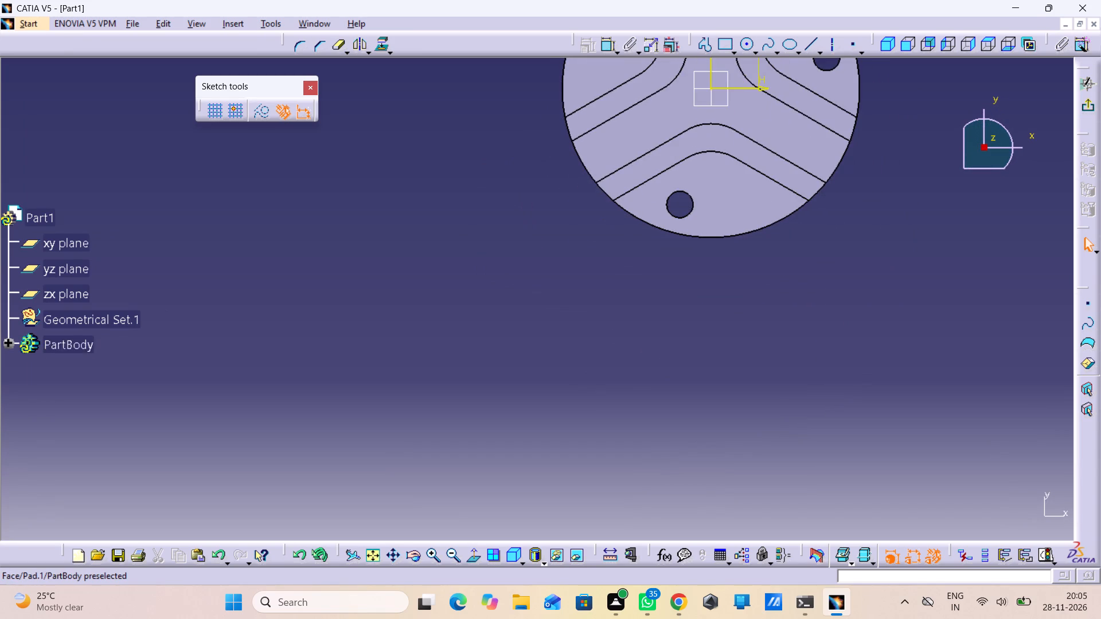
middle_click_drag(623, 184, 588, 335)
left_click(747, 46)
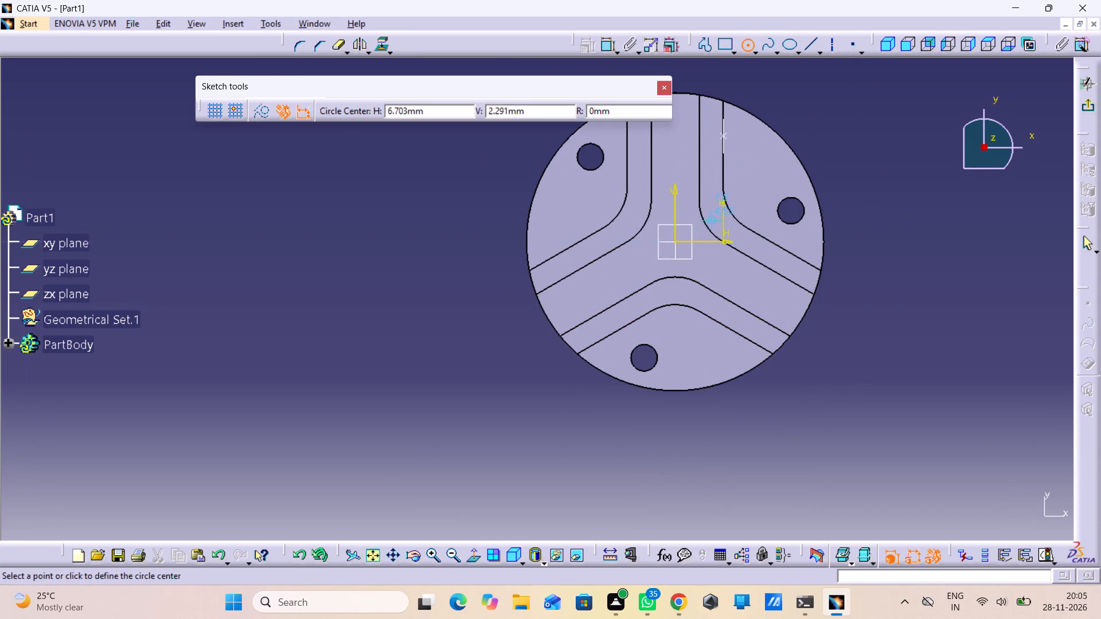
left_click(674, 242)
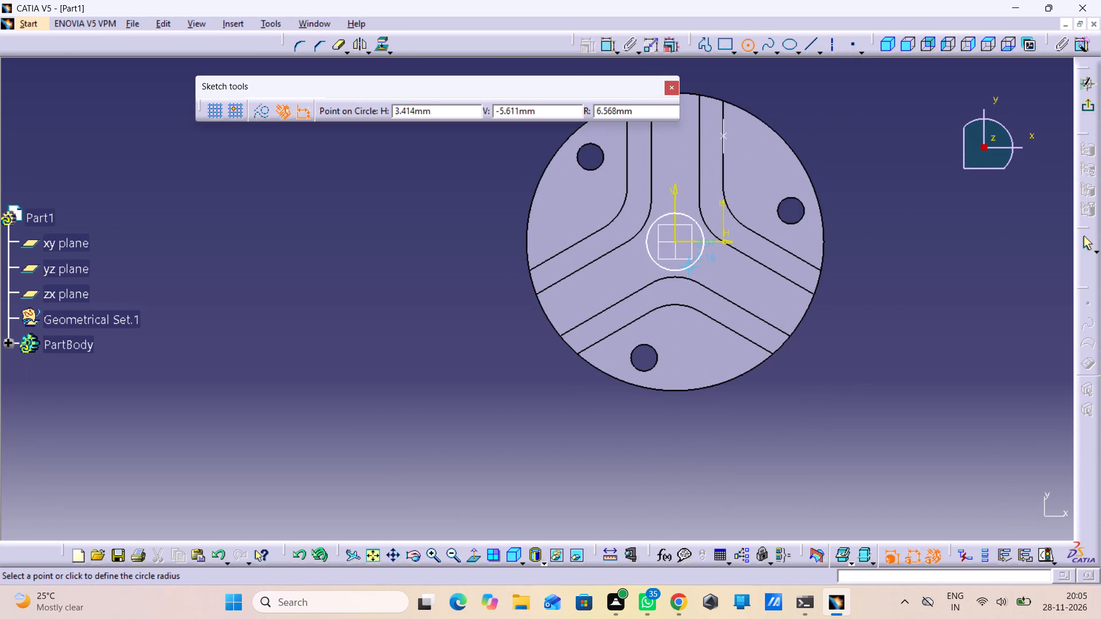
left_click(691, 265)
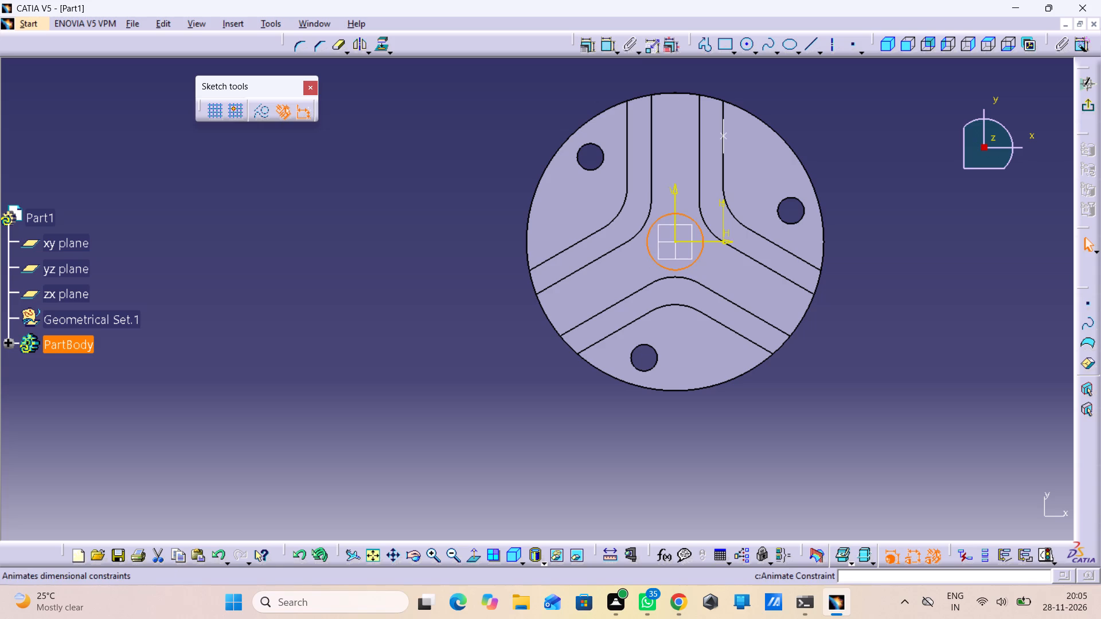
Dimension the central circle's diameter and open that dimension for editing.
left_click(602, 42)
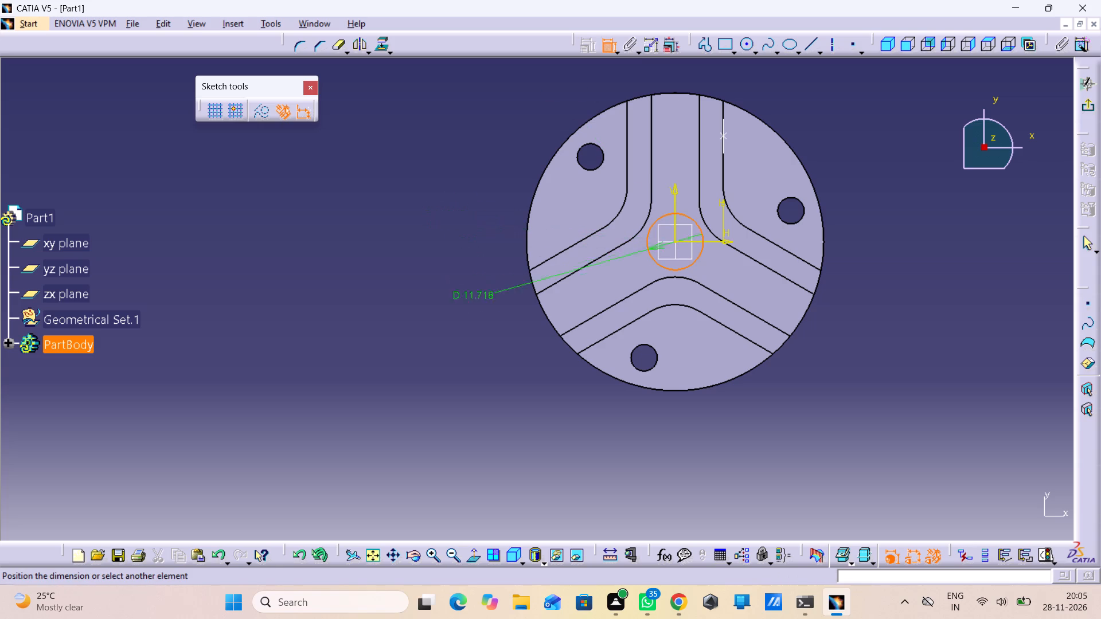
left_click(479, 348)
left_click(477, 346)
double_click(477, 346)
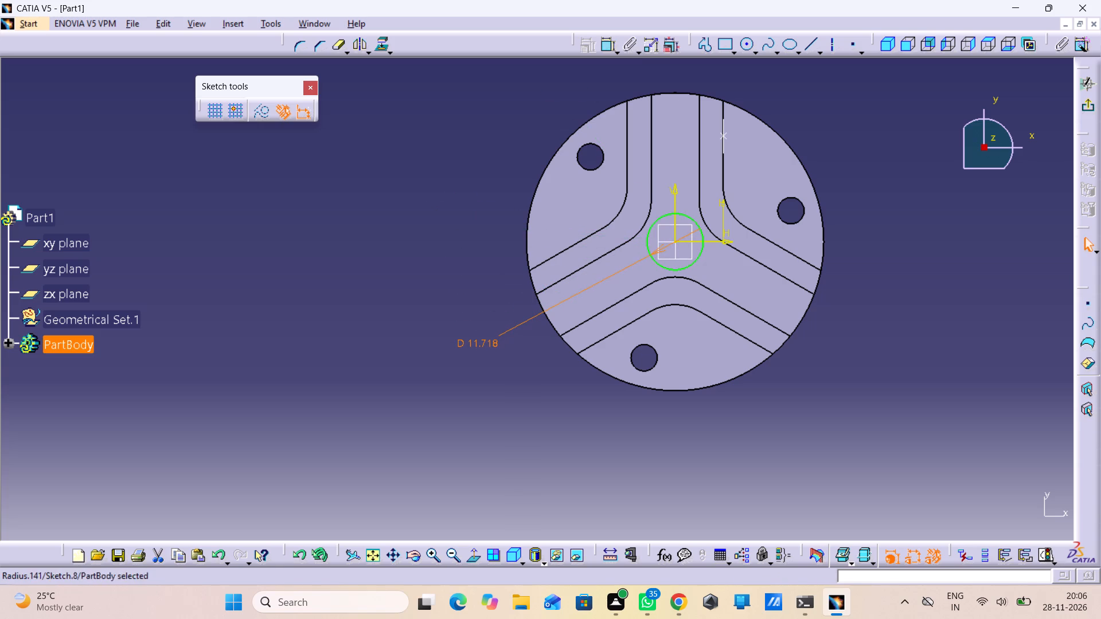
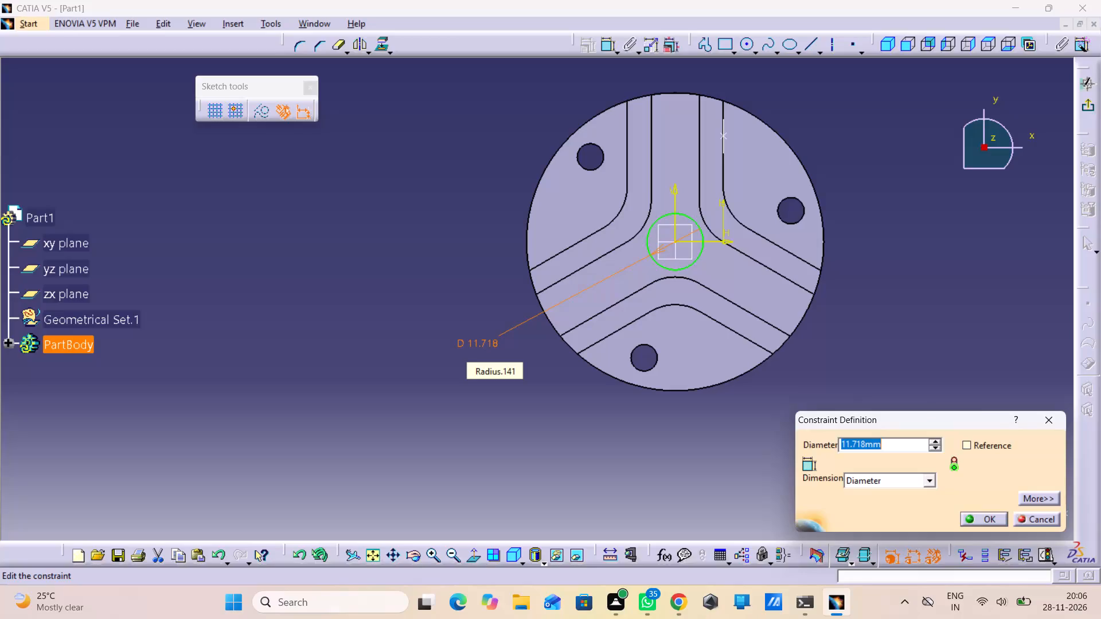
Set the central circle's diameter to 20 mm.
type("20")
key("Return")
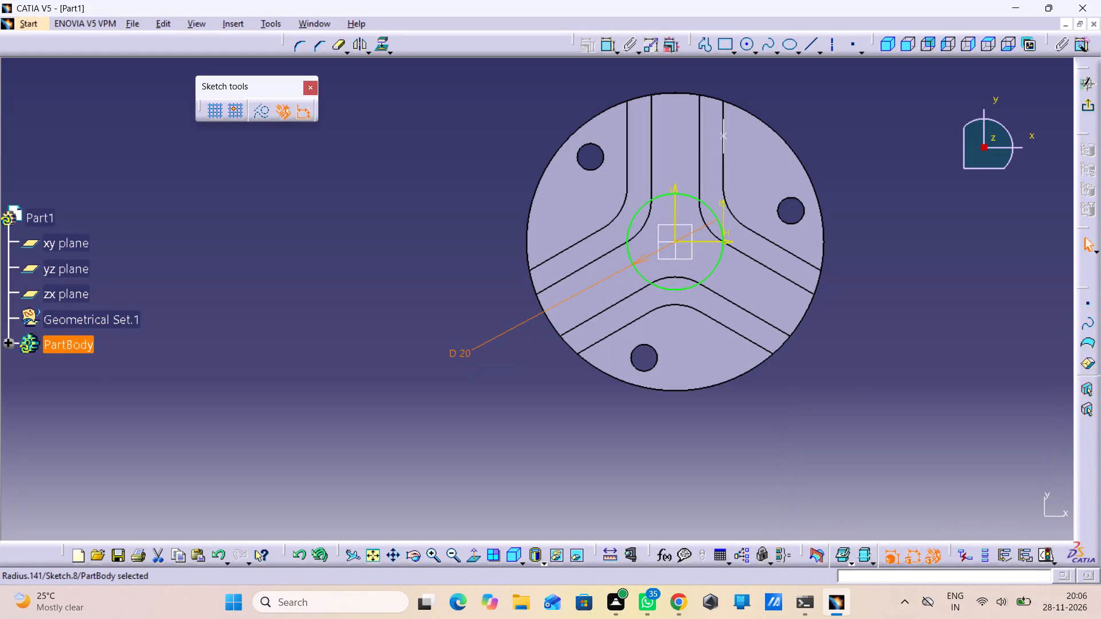
Set the central circle's diameter to 18 mm and exit the sketch.
double_click(466, 354)
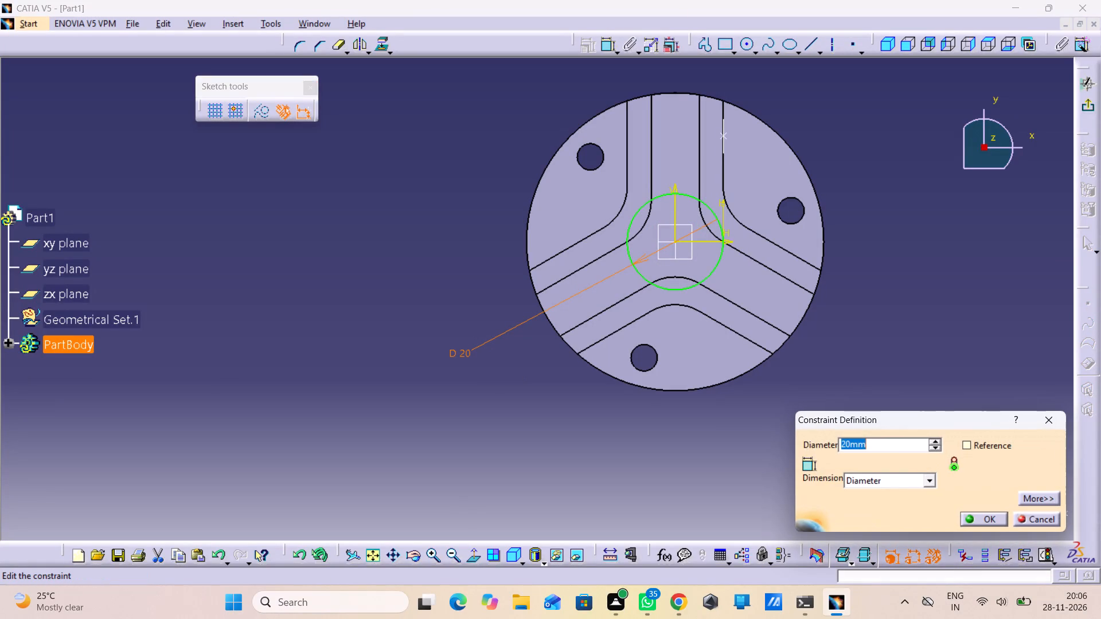
type("18")
key("Return")
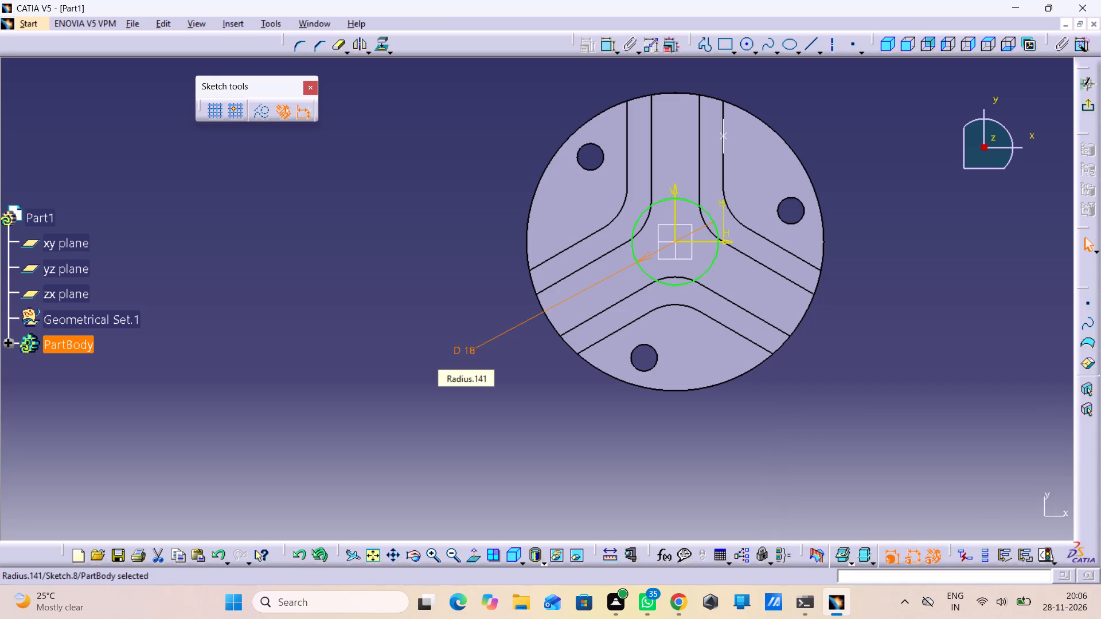
left_click(466, 354)
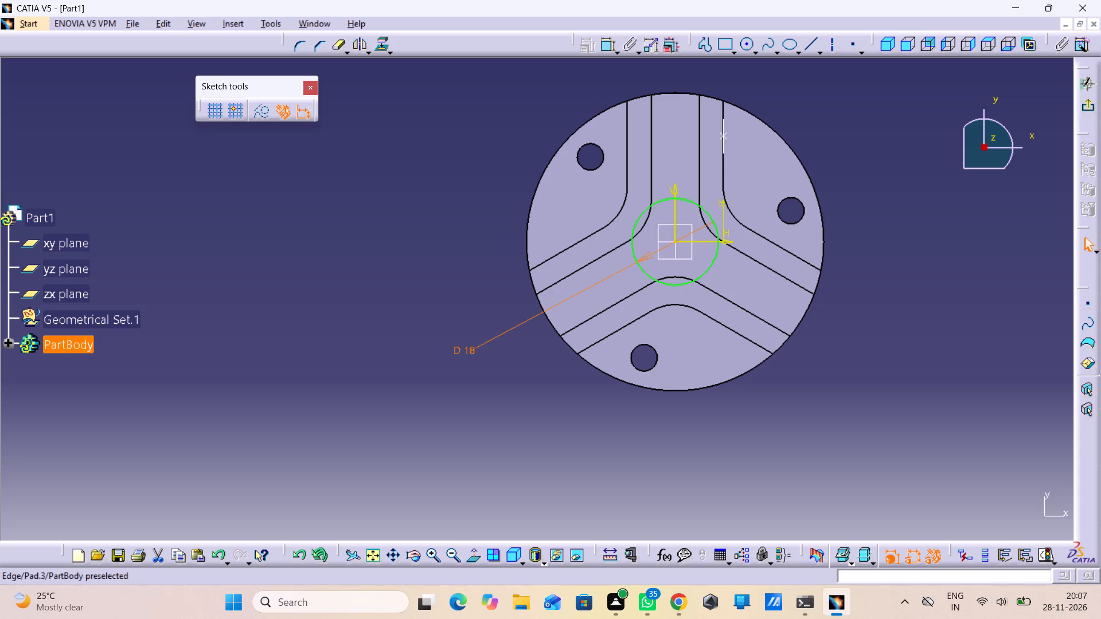
left_click(1085, 108)
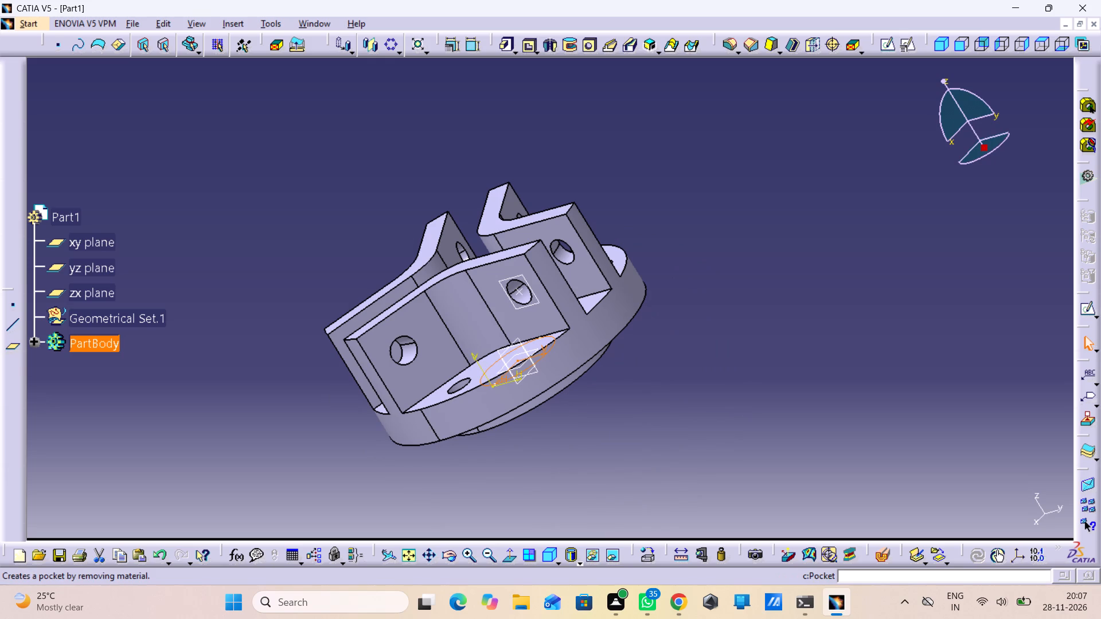
Cut a pocket from the 18 mm central circle, using the Dimension type, a 30 mm depth and mirrored extent.
left_click(529, 41)
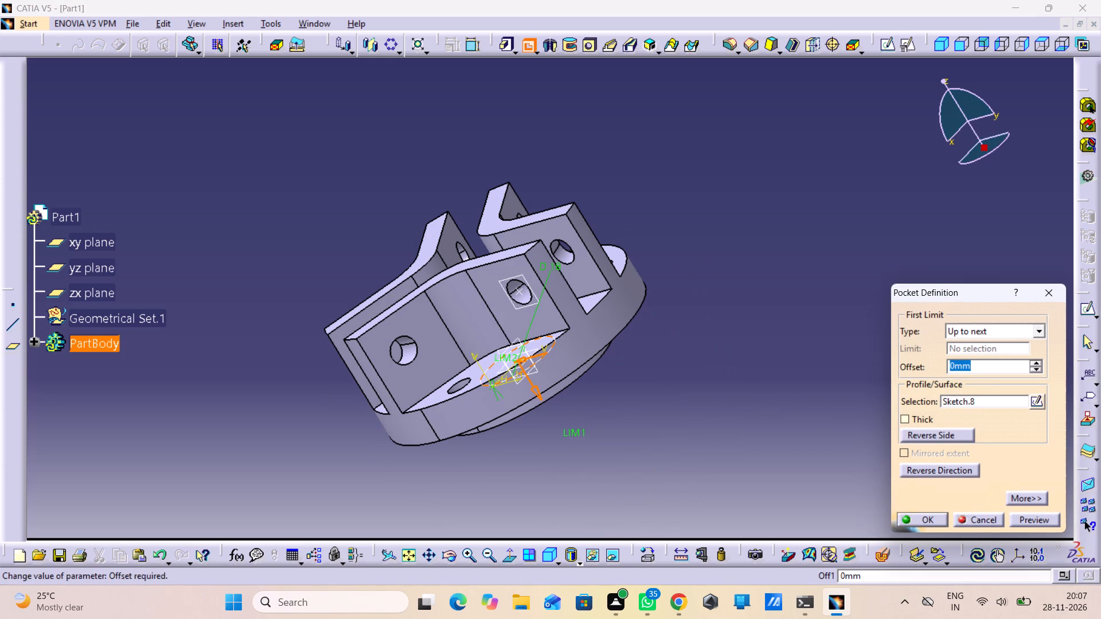
key("0")
key("BackSpace")
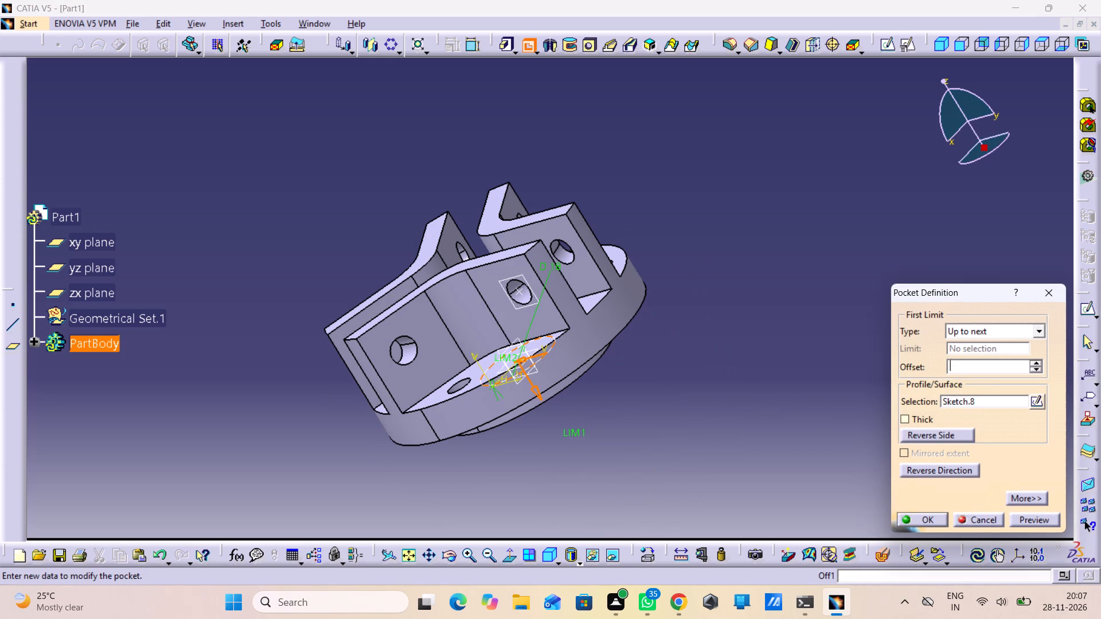
type("30")
left_click(981, 342)
left_click(1003, 331)
left_click(1001, 348)
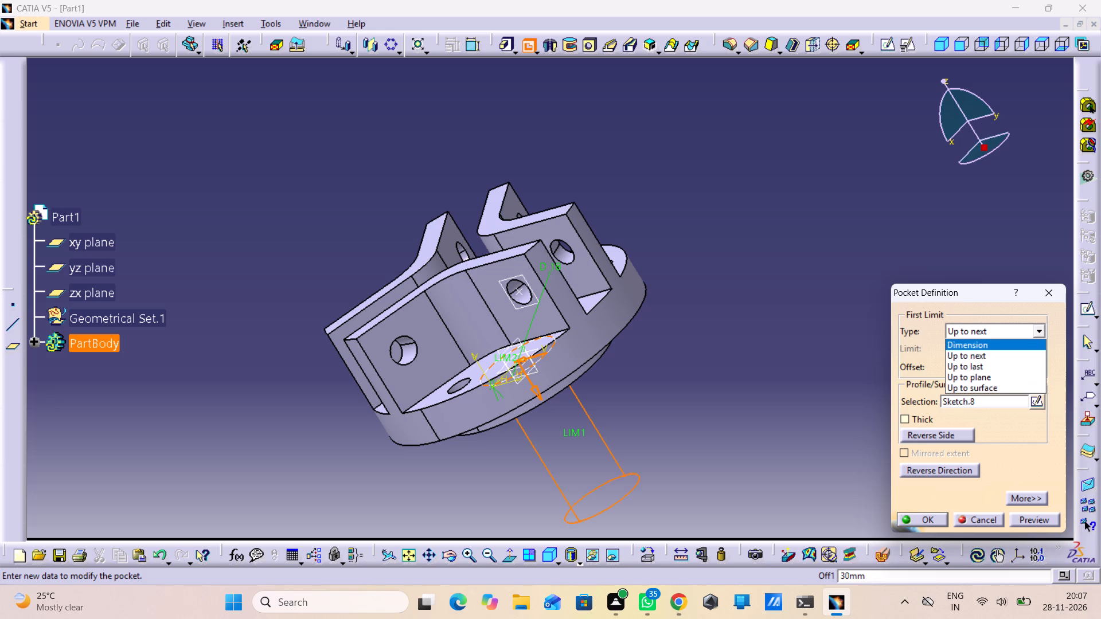
left_click(955, 454)
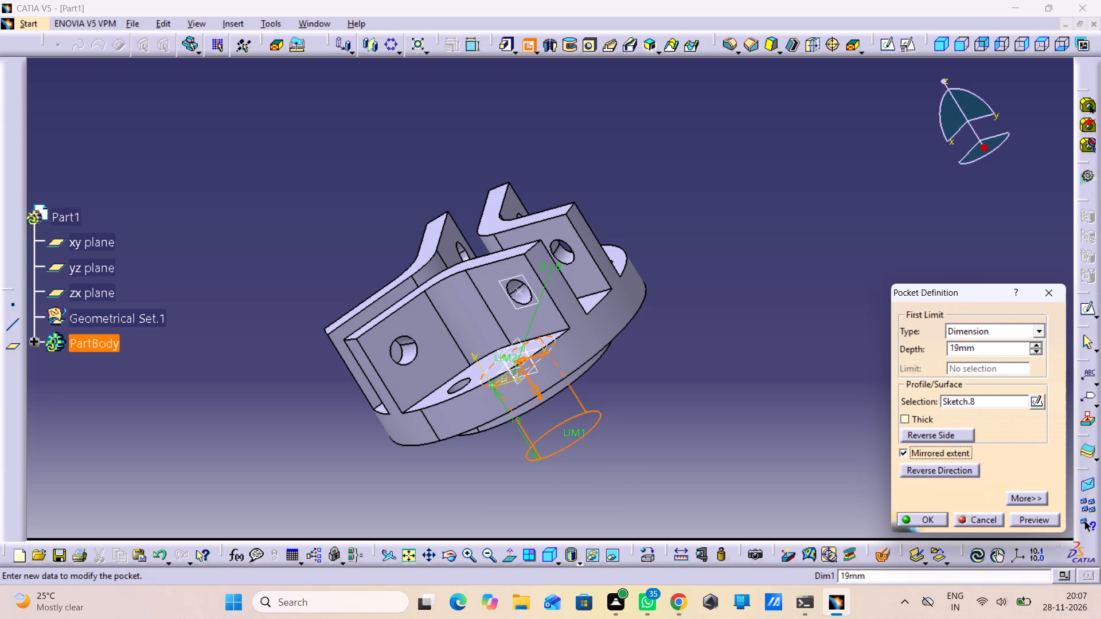
left_click_drag(992, 344, 922, 352)
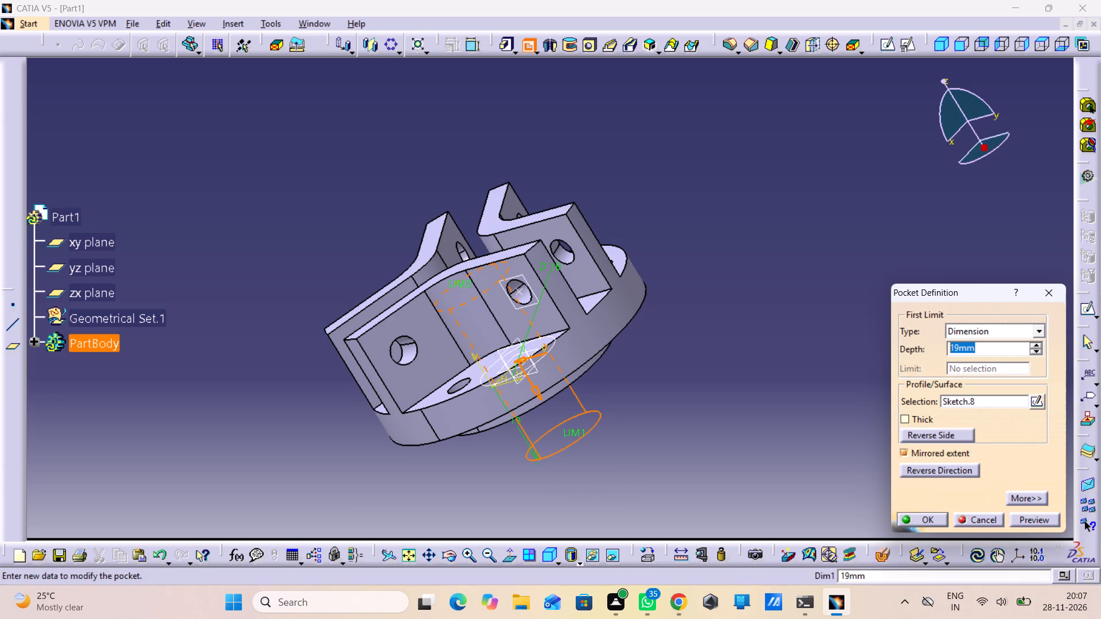
type("30")
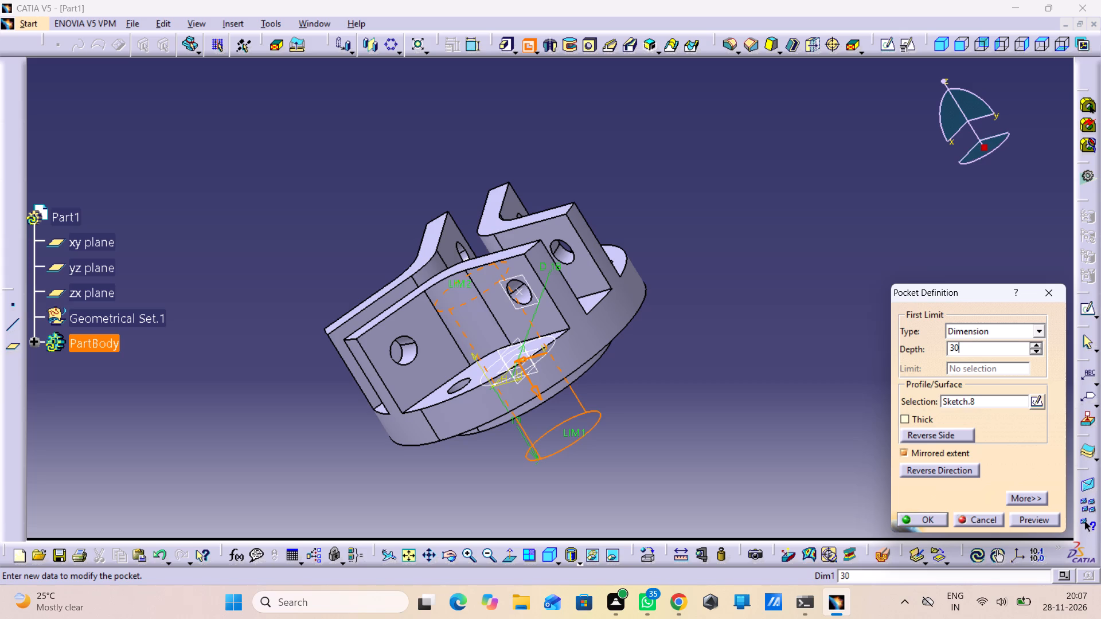
left_click(1020, 519)
left_click(926, 514)
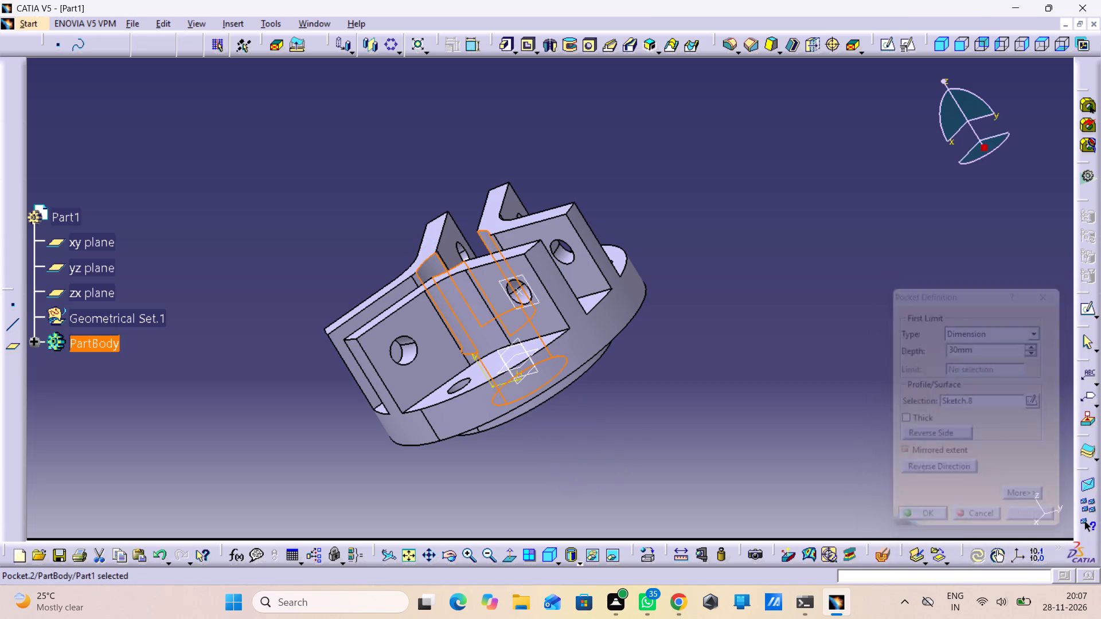
left_click(821, 454)
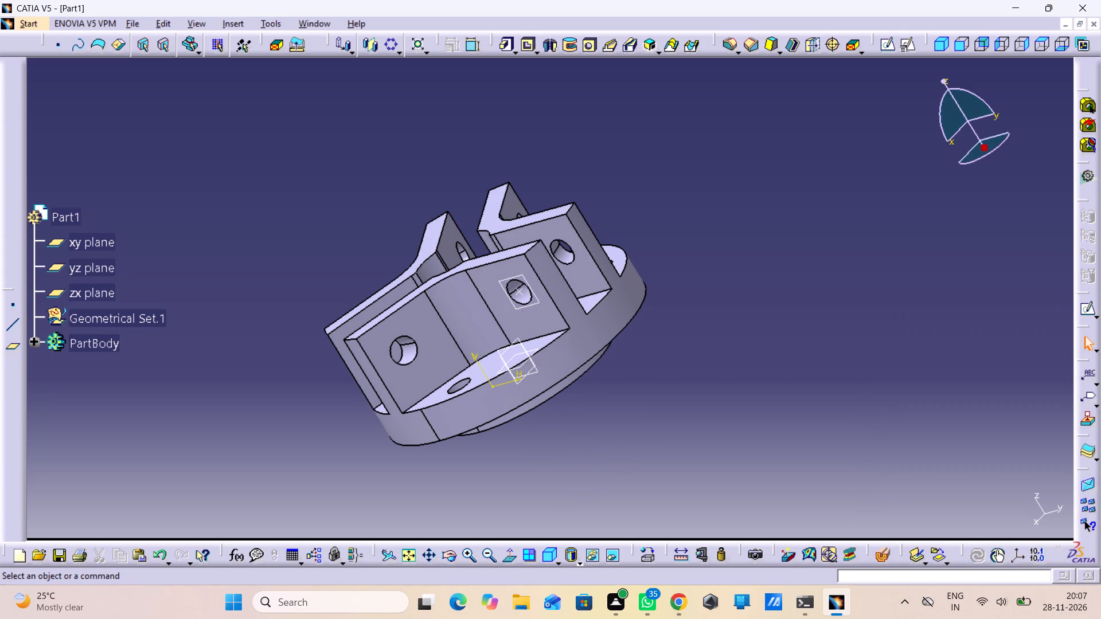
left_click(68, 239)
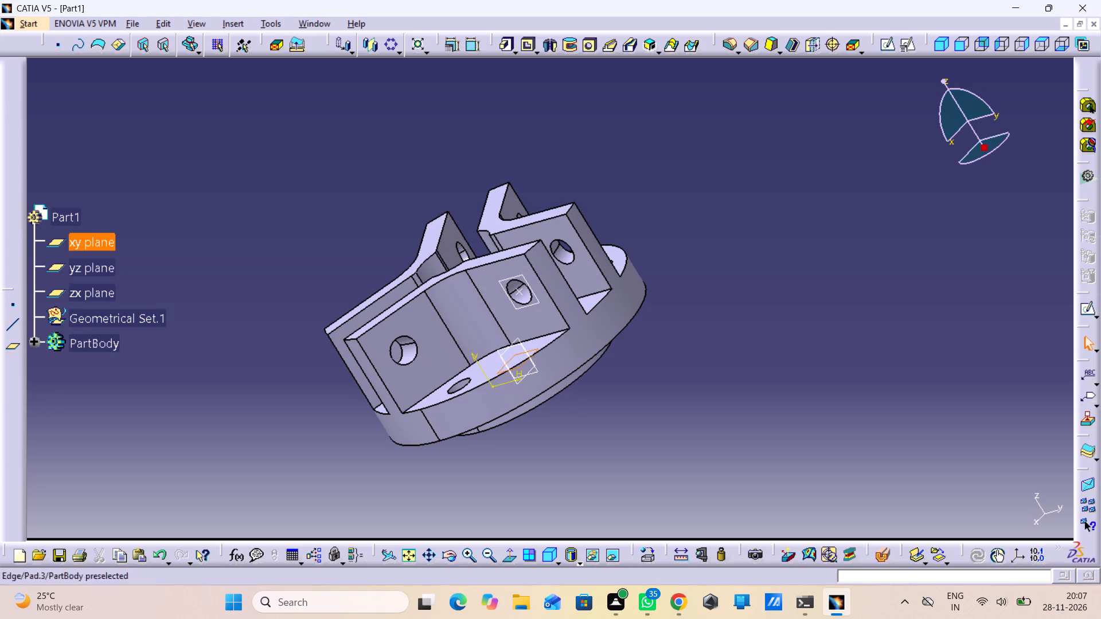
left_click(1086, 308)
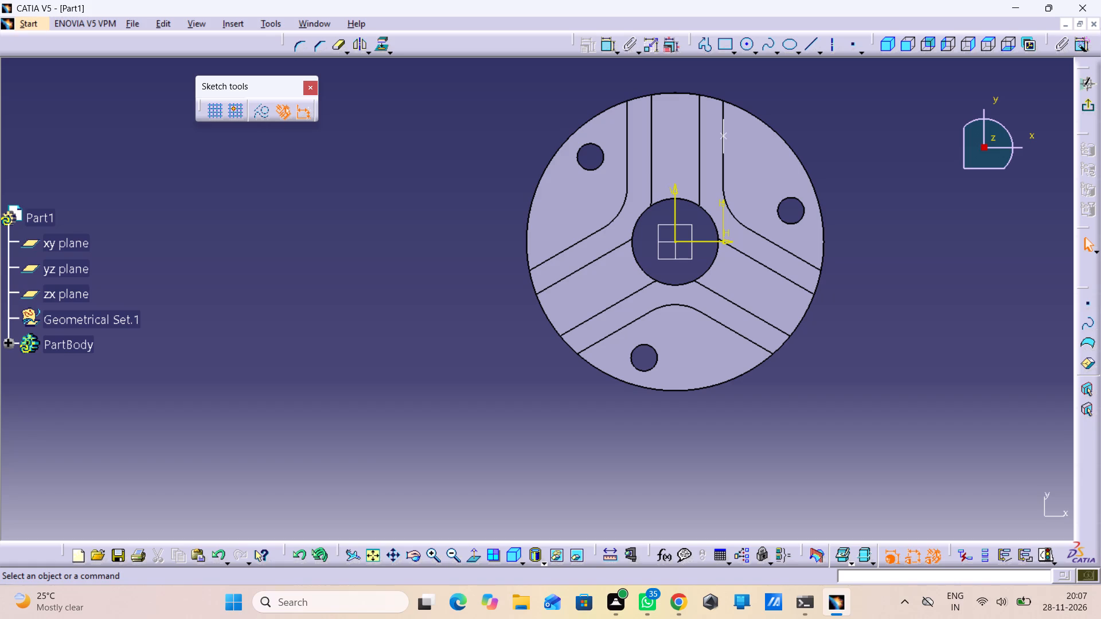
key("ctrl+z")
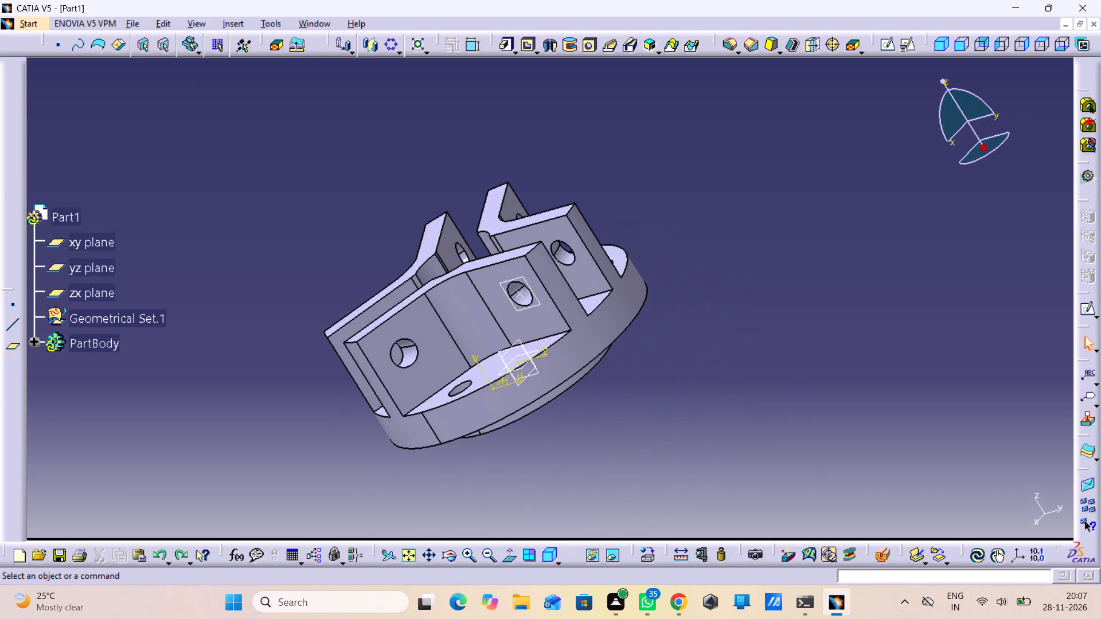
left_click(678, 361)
Sketch on the top face of a V-shaped rib, drawing a circle about 17.1 mm in diameter centred on the origin.
middle_click_drag(550, 268, 594, 327)
right_click_drag(550, 268, 594, 327)
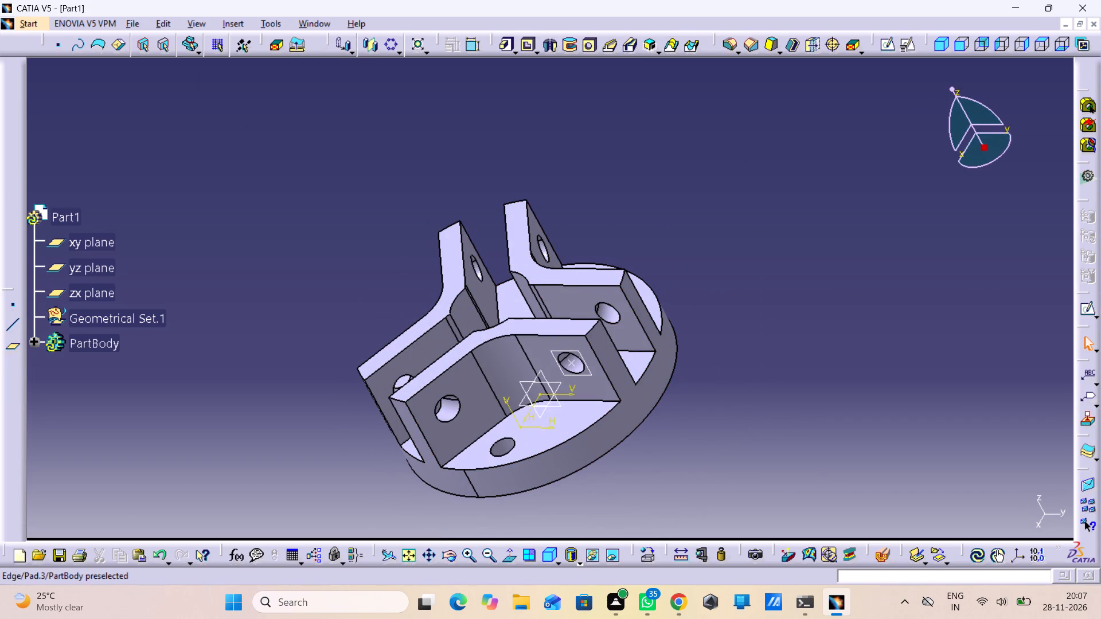
left_click(528, 268)
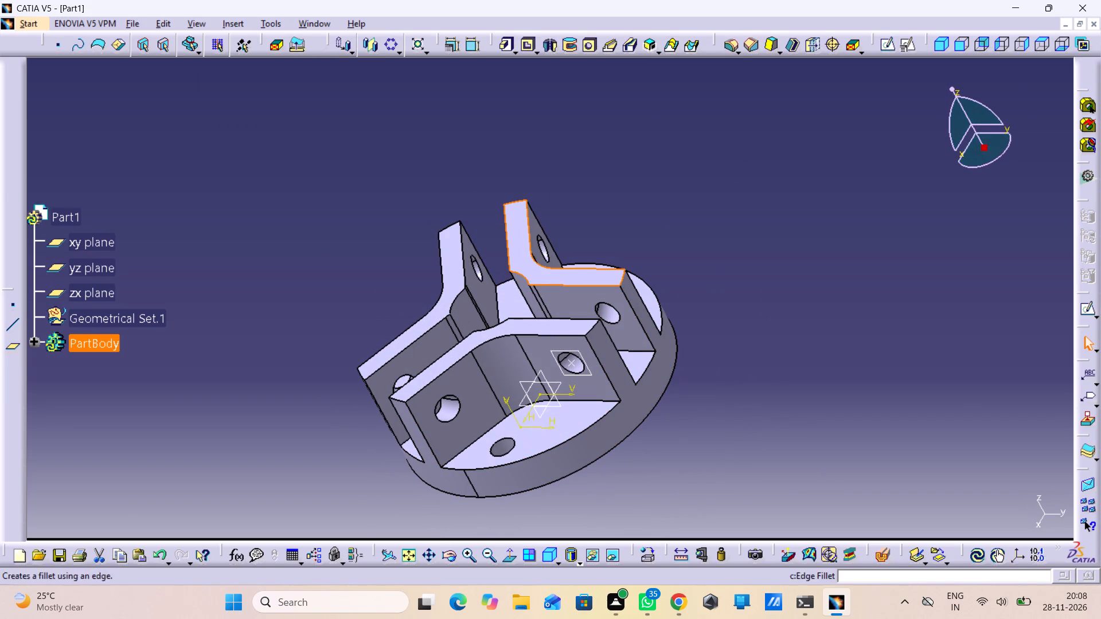
left_click(894, 40)
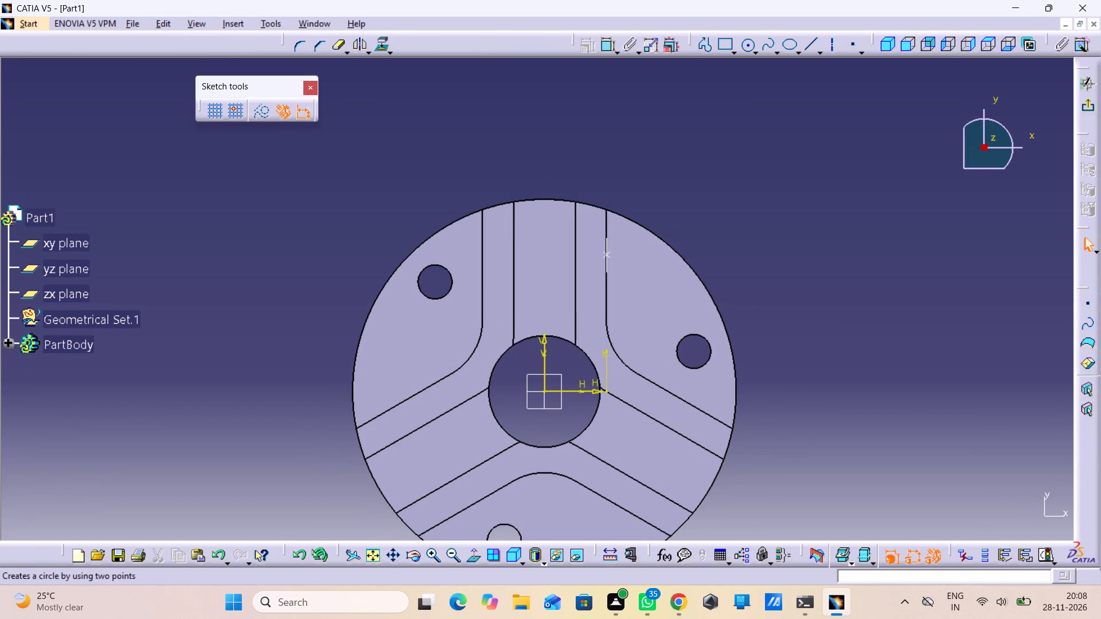
left_click(745, 45)
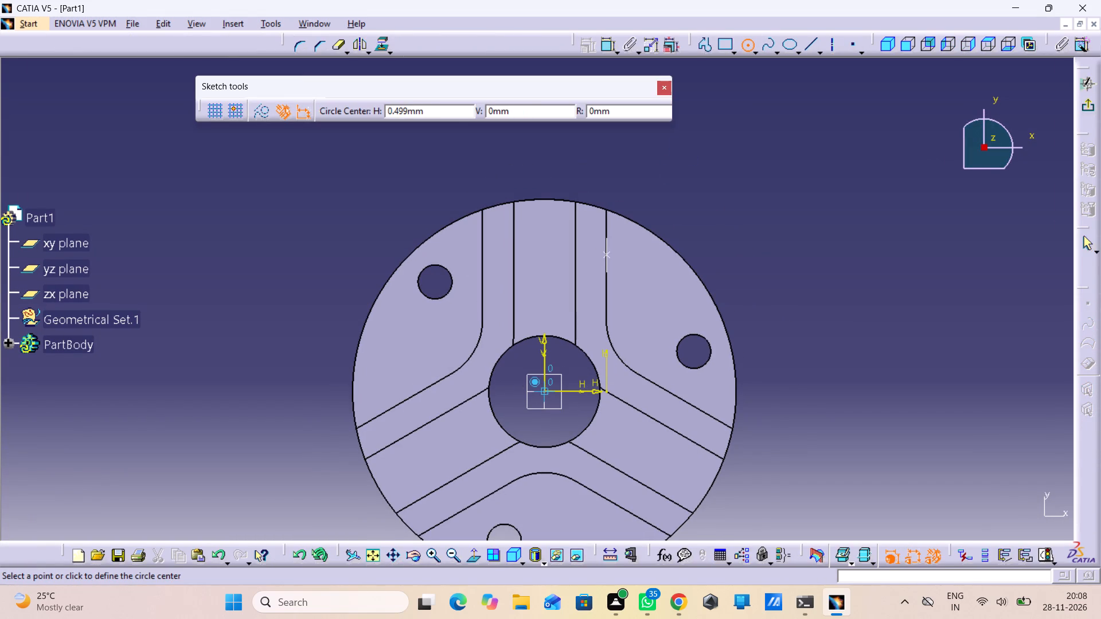
left_click(547, 391)
left_click(576, 436)
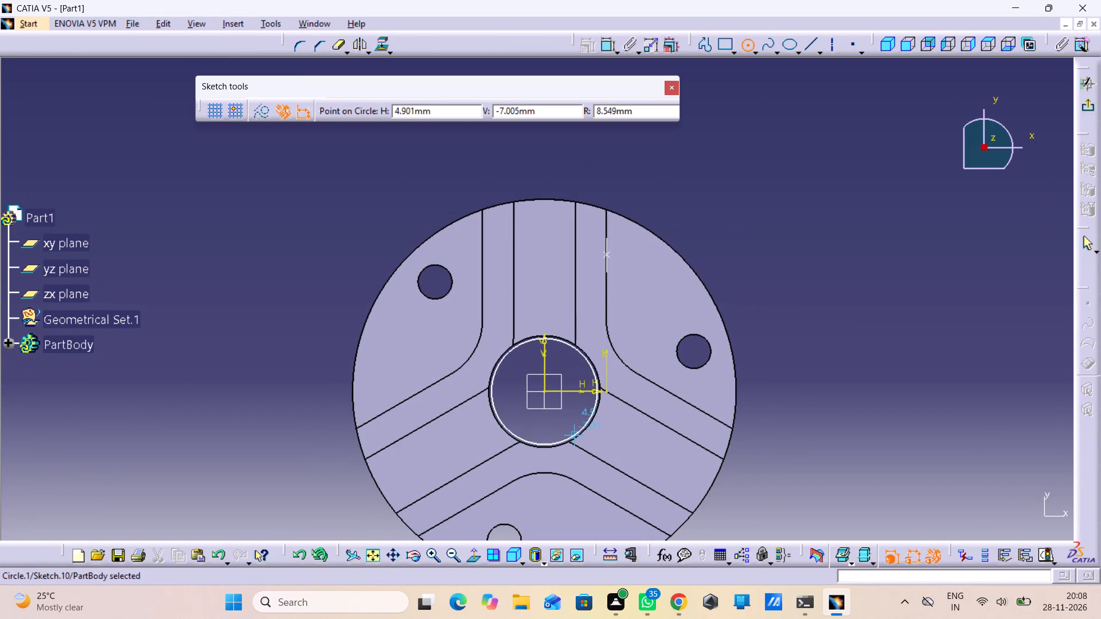
Dimension the new circle's diameter, set it to 22 mm and exit the sketch.
left_click(610, 48)
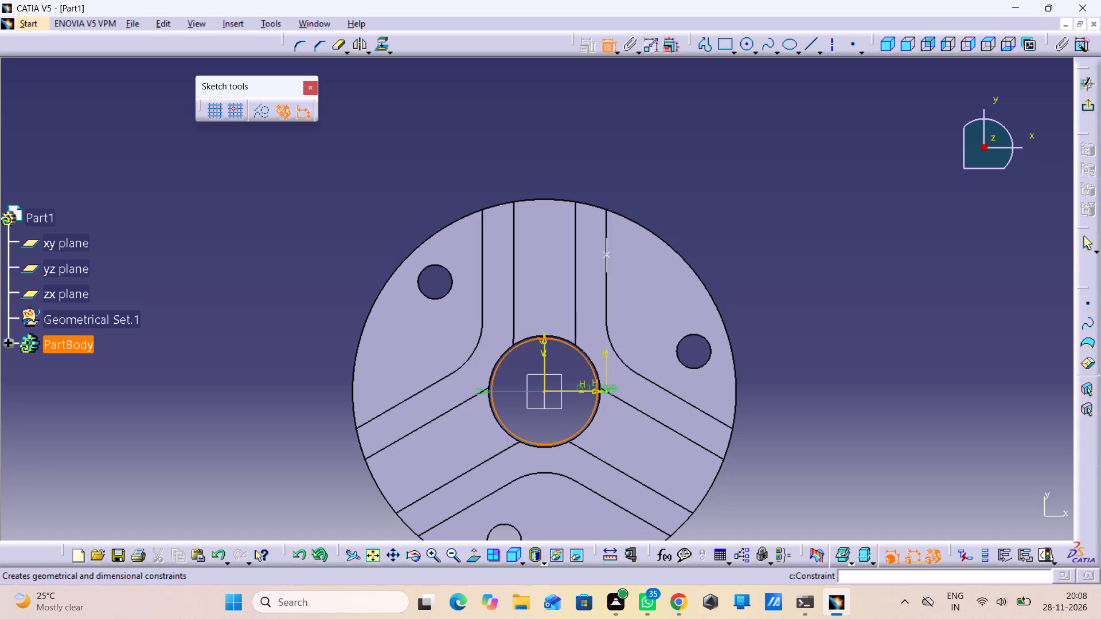
left_click(724, 258)
double_click(723, 248)
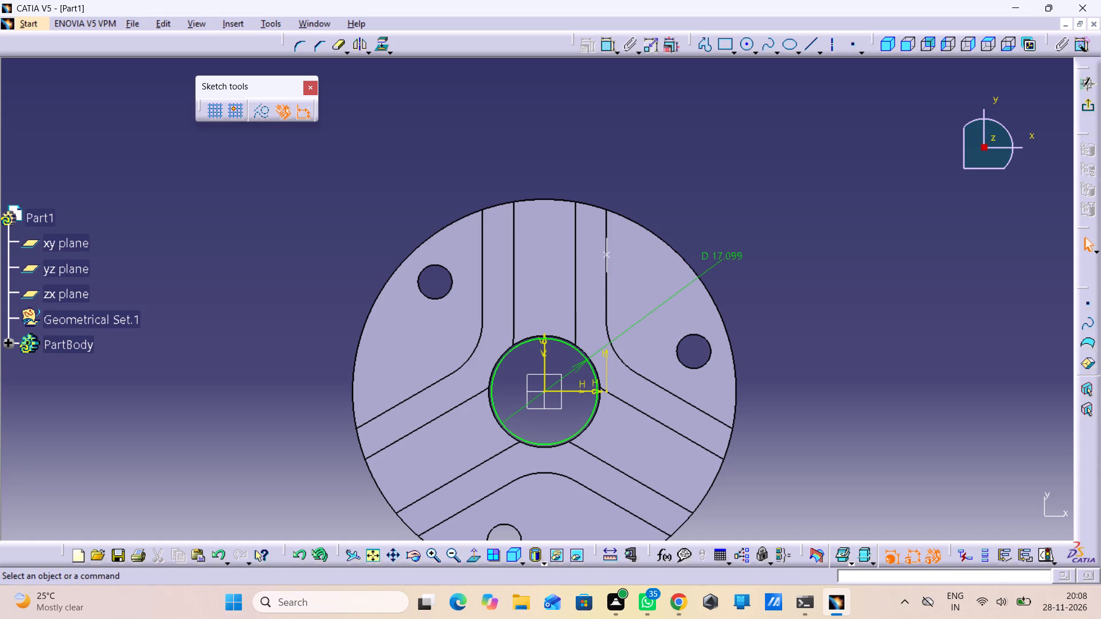
double_click(723, 248)
double_click(727, 252)
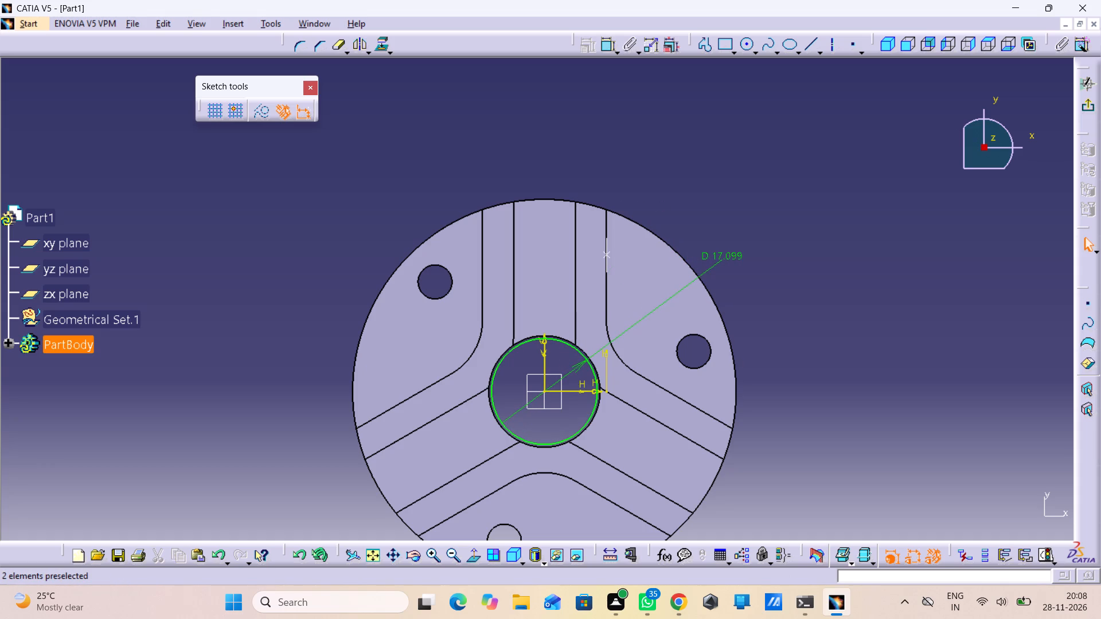
type("22")
key("Return")
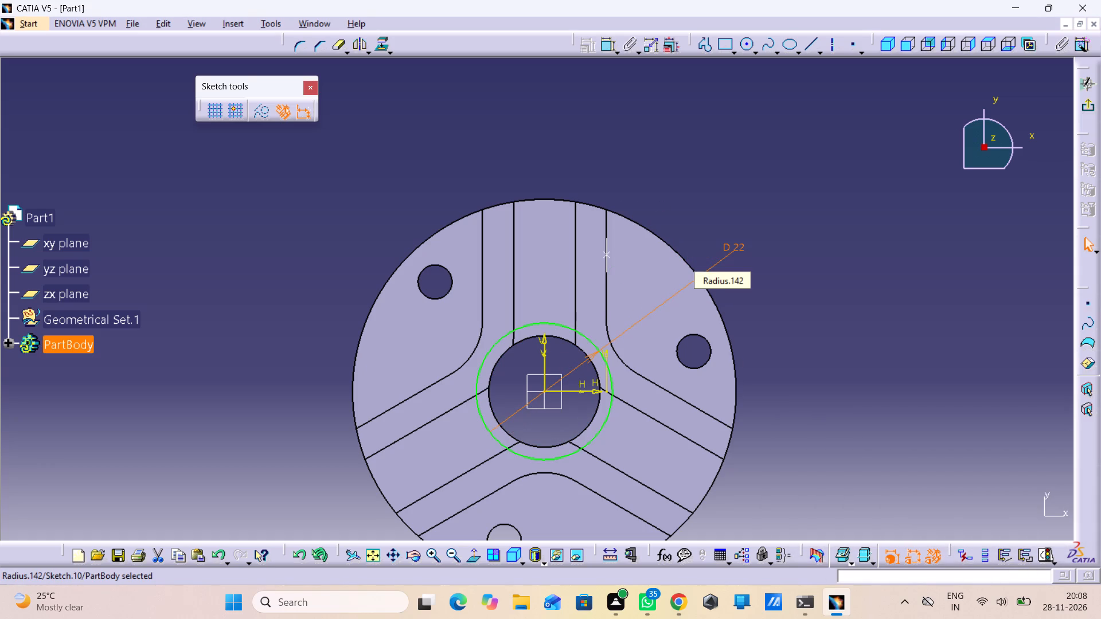
left_click(1083, 107)
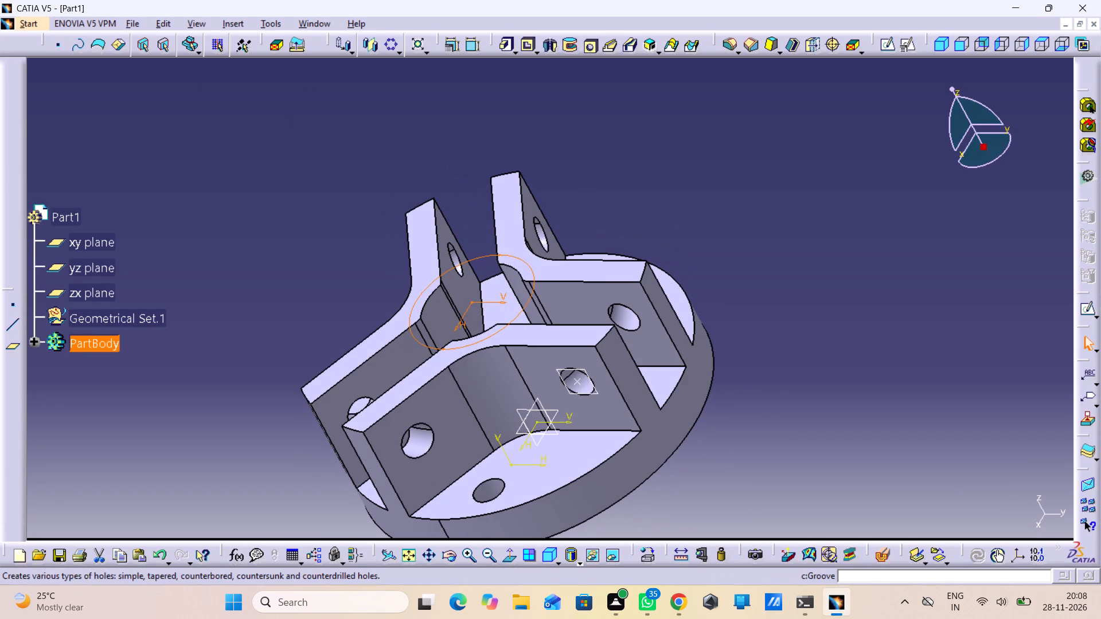
Start a pocket from the 22 mm circle on the ribs' top face with a depth of 22.5 mm.
left_click(521, 40)
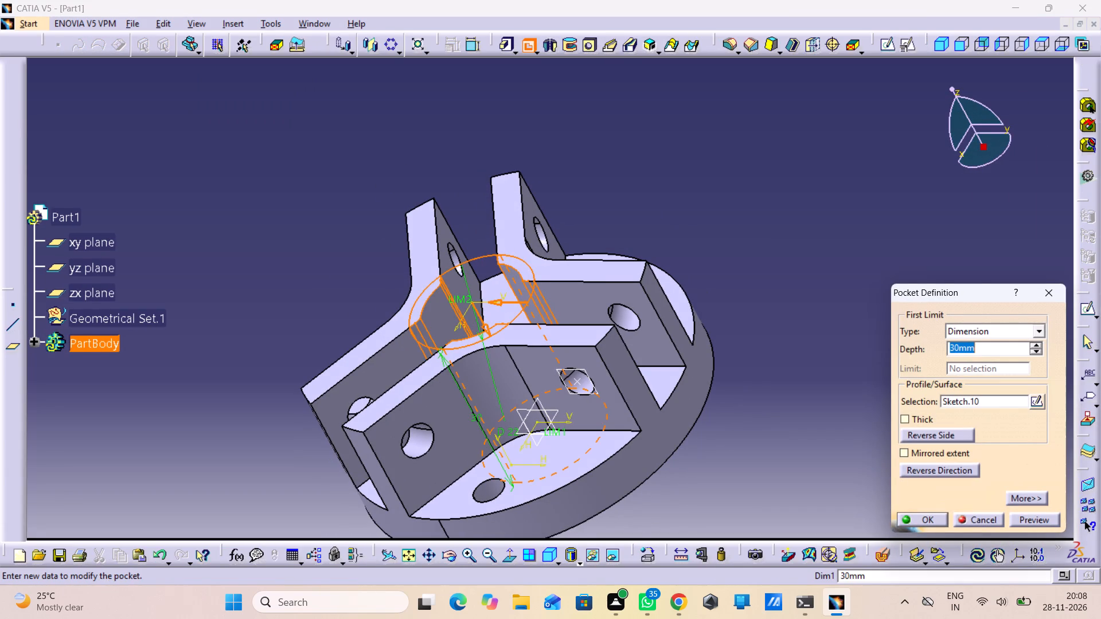
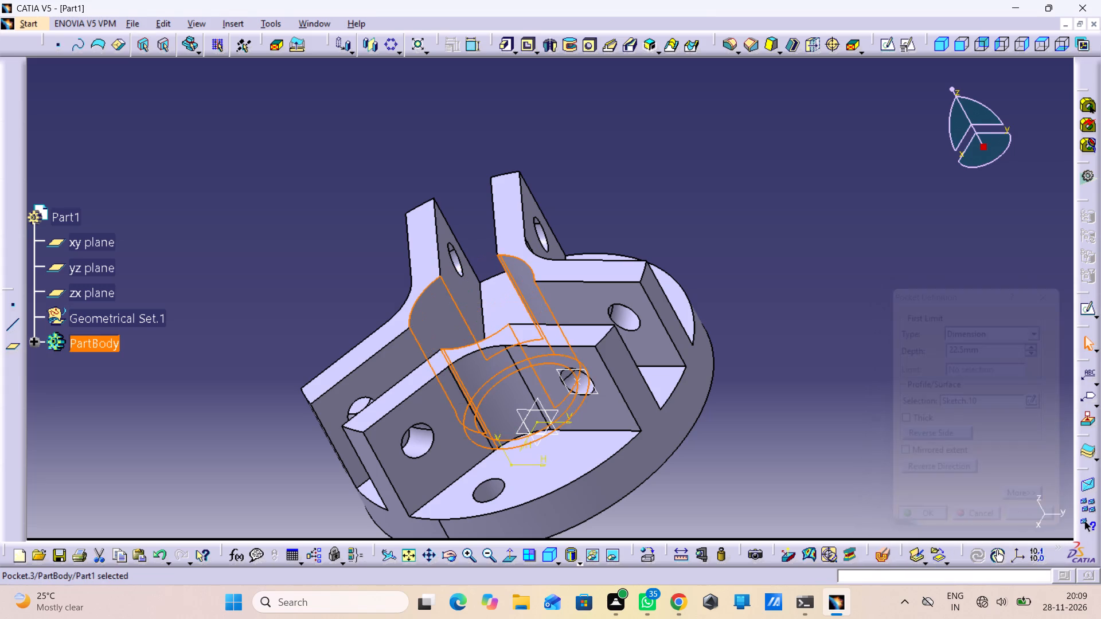
Examine the new 22 mm counterbore pocket and the surrounding ribs from several angles.
left_click(892, 495)
middle_click_drag(782, 502, 846, 461)
right_click_drag(820, 534, 846, 508)
middle_click_drag(821, 408, 828, 411)
right_click(821, 408)
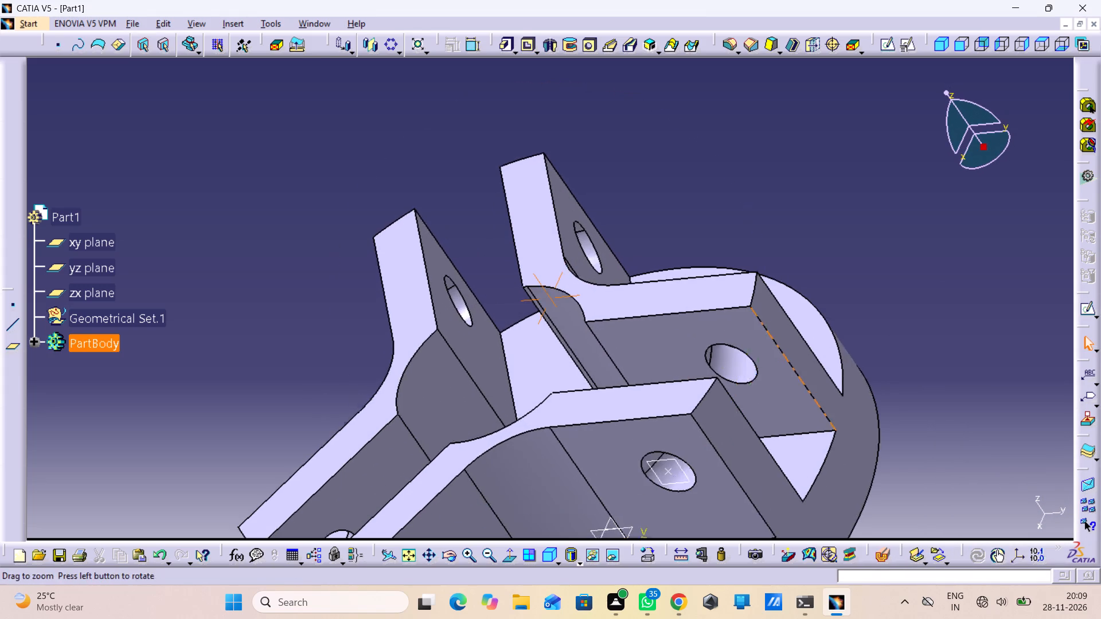
middle_click_drag(828, 411, 853, 455)
middle_click_drag(470, 219, 531, 304)
right_click_drag(470, 219, 531, 304)
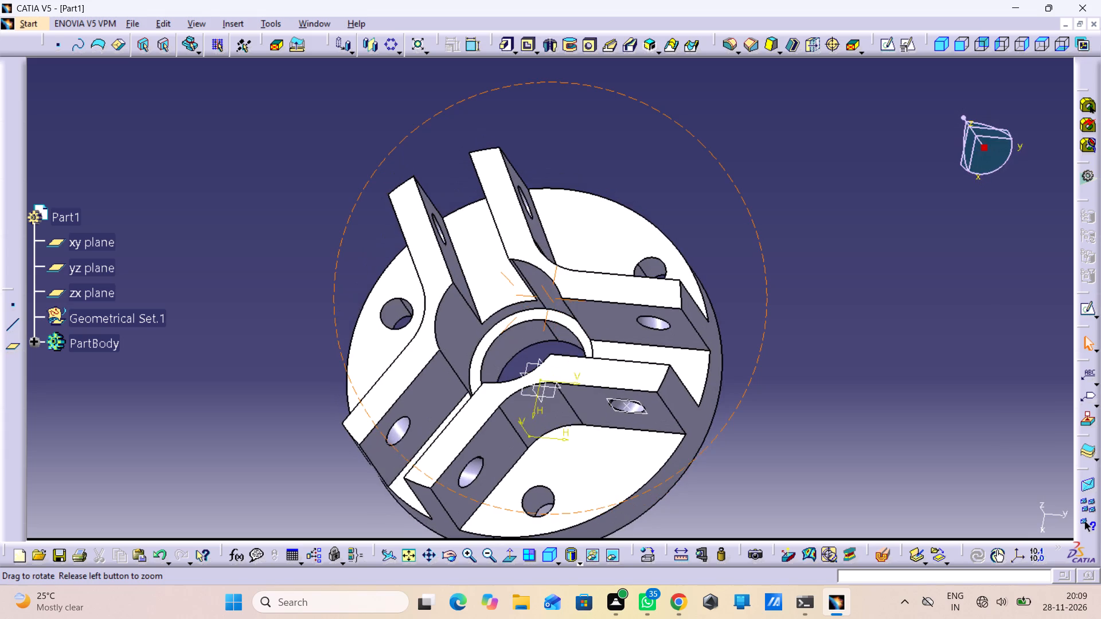
middle_click_drag(531, 304, 505, 264)
right_click_drag(531, 304, 505, 264)
middle_click_drag(525, 287, 545, 320)
right_click(530, 287)
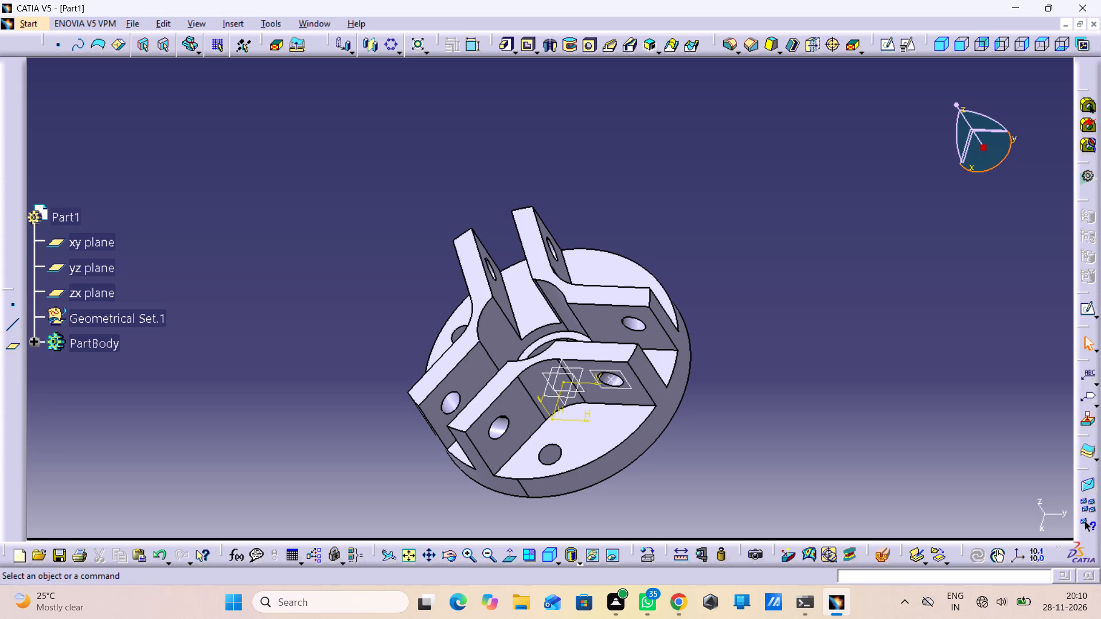
key("period")
key("period")
Sketch on the disc's upper face, drawing a circle about 12.2 mm in diameter around the small through hole.
left_click(595, 441)
left_click(884, 44)
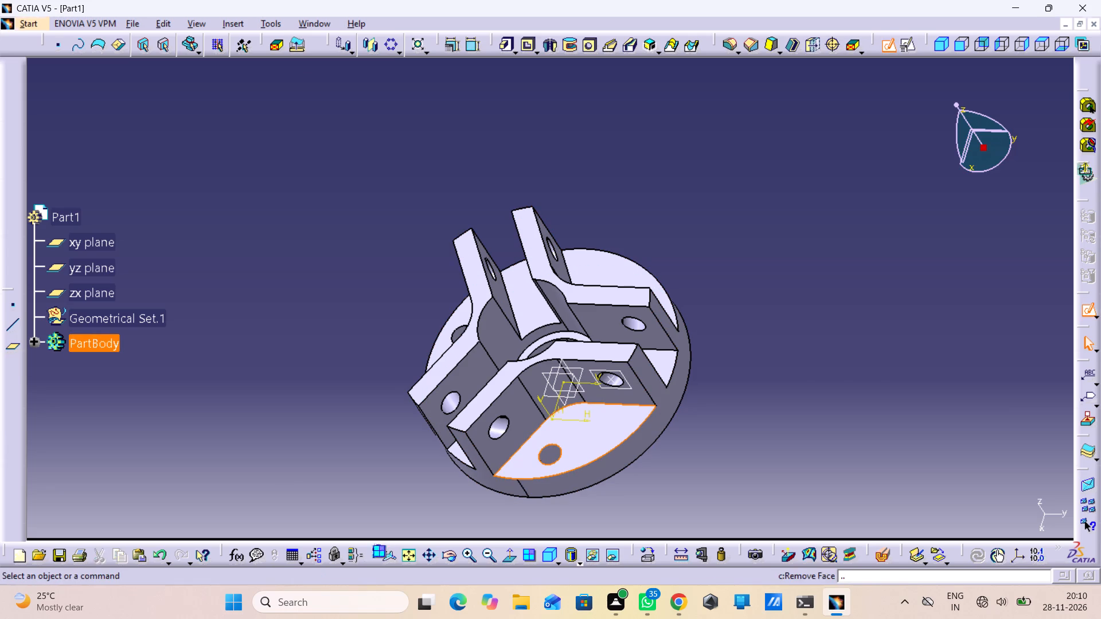
left_click(745, 45)
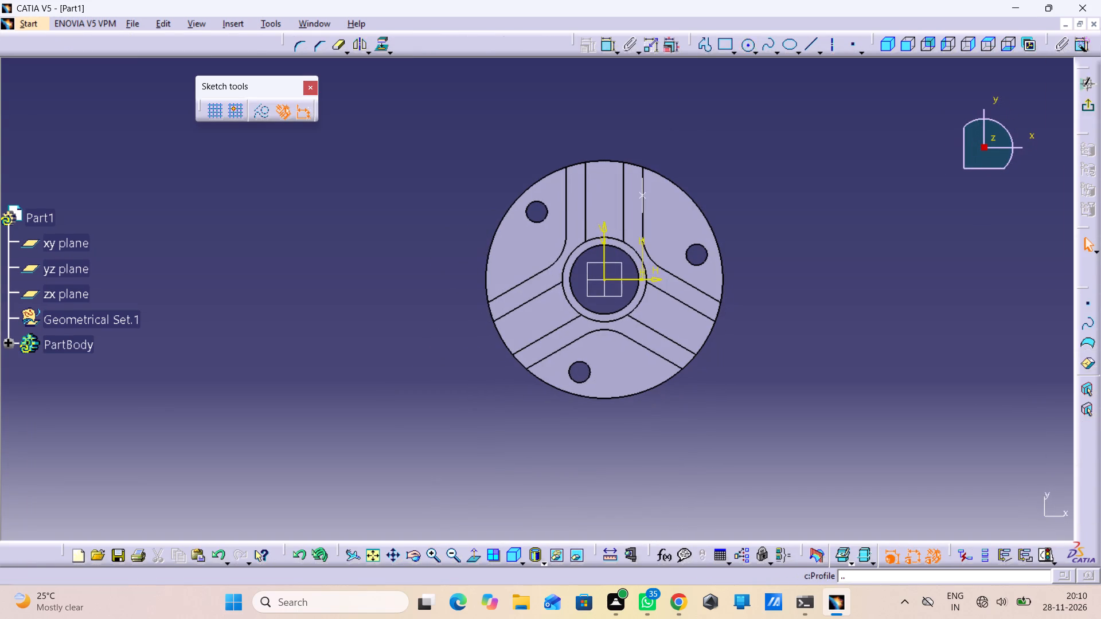
left_click(697, 251)
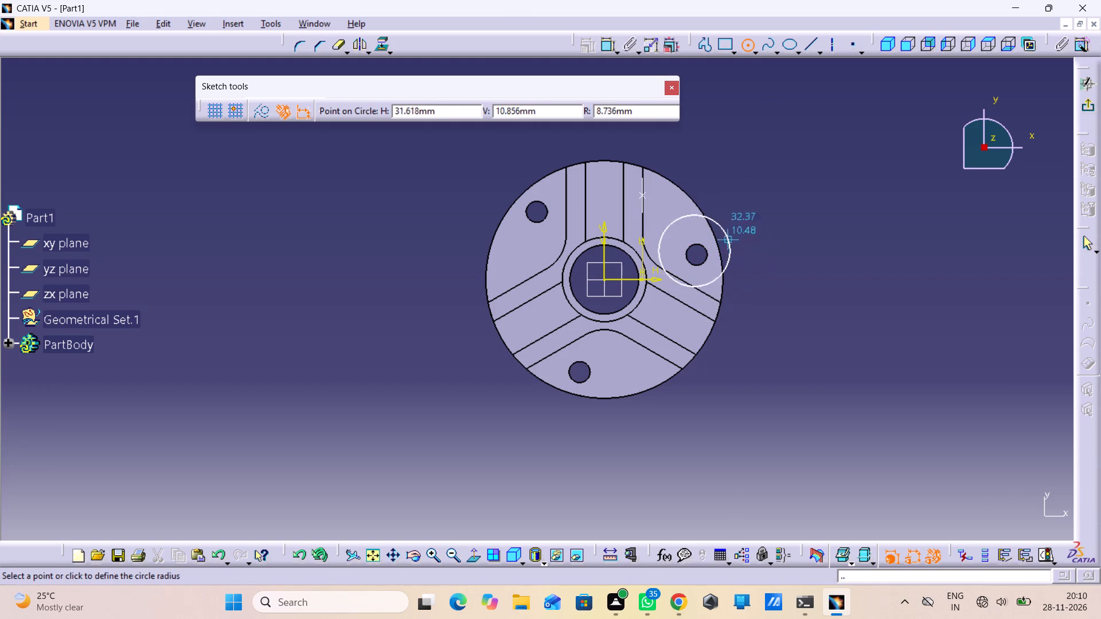
left_click(700, 272)
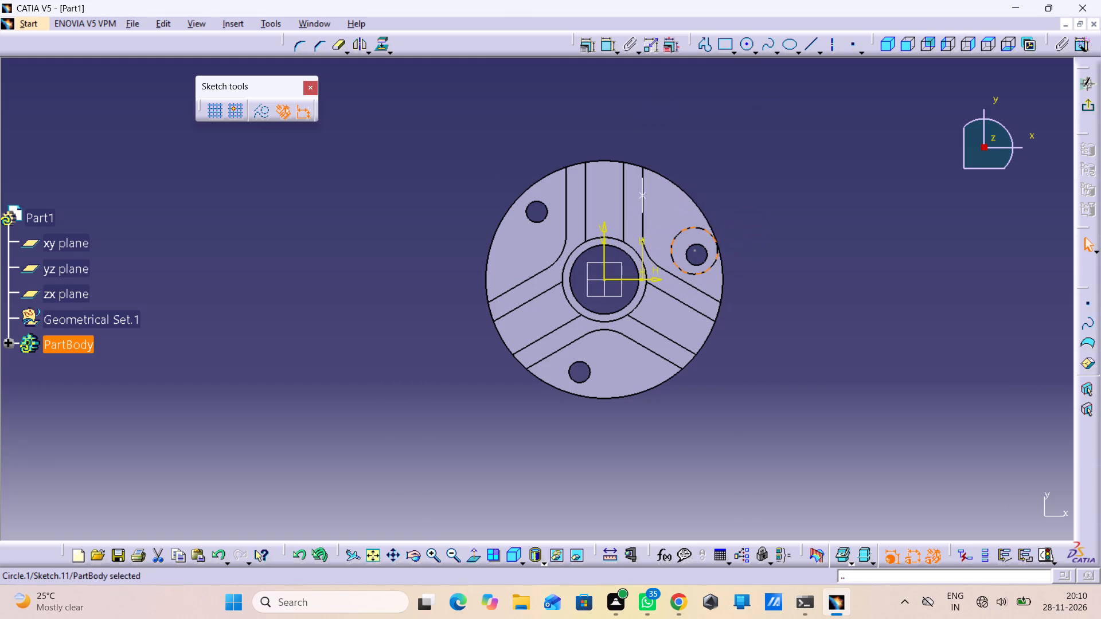
Dimension the new circle's diameter and set it to 9.5 mm.
left_click(602, 48)
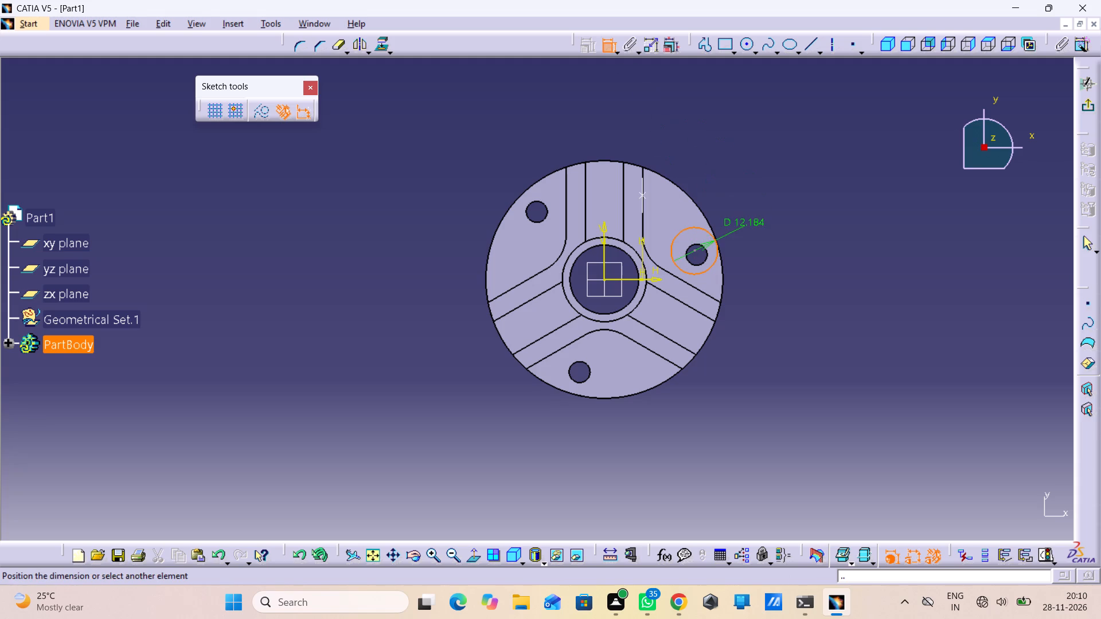
left_click(747, 229)
double_click(748, 228)
type("9.5")
key("Return")
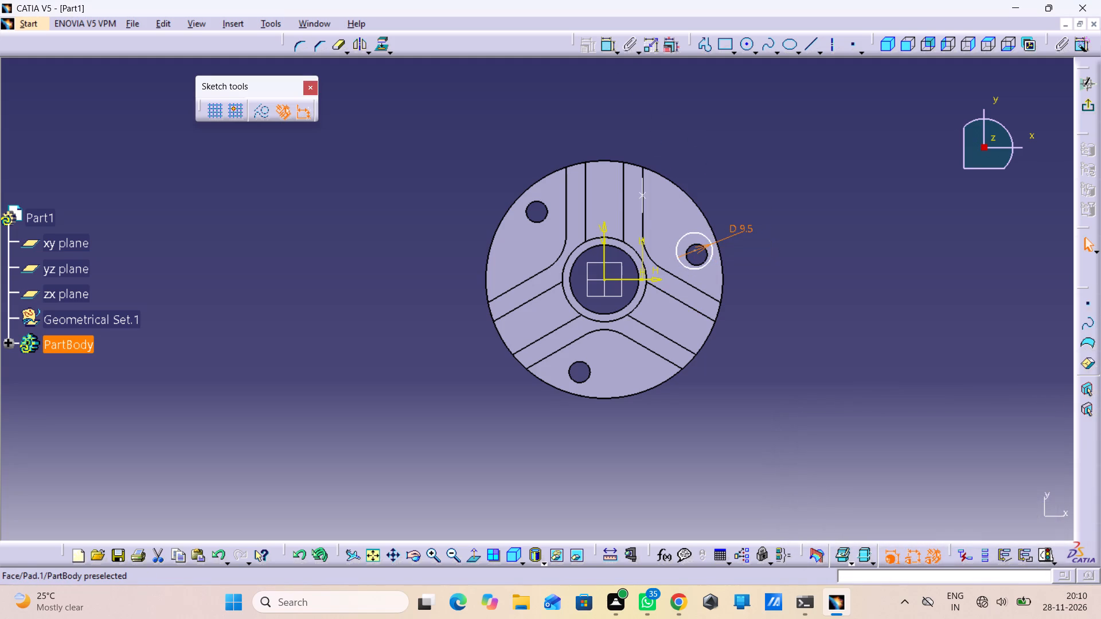
Constrain the 9.5 mm circle to be concentric with the small hole's edge and exit the sketch.
left_click(682, 236)
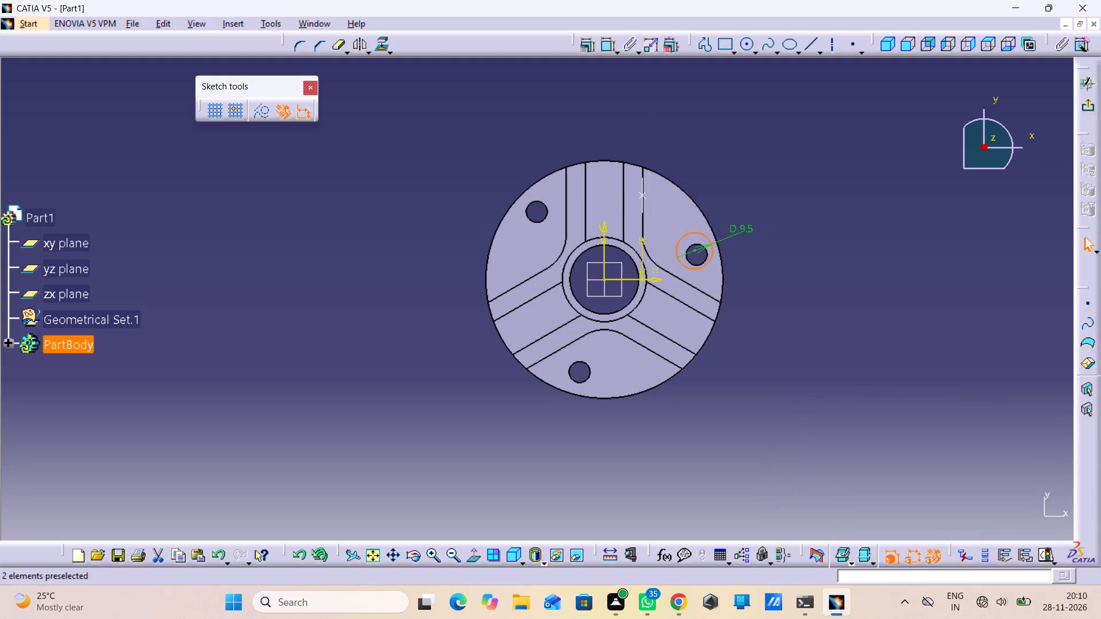
left_click(693, 244)
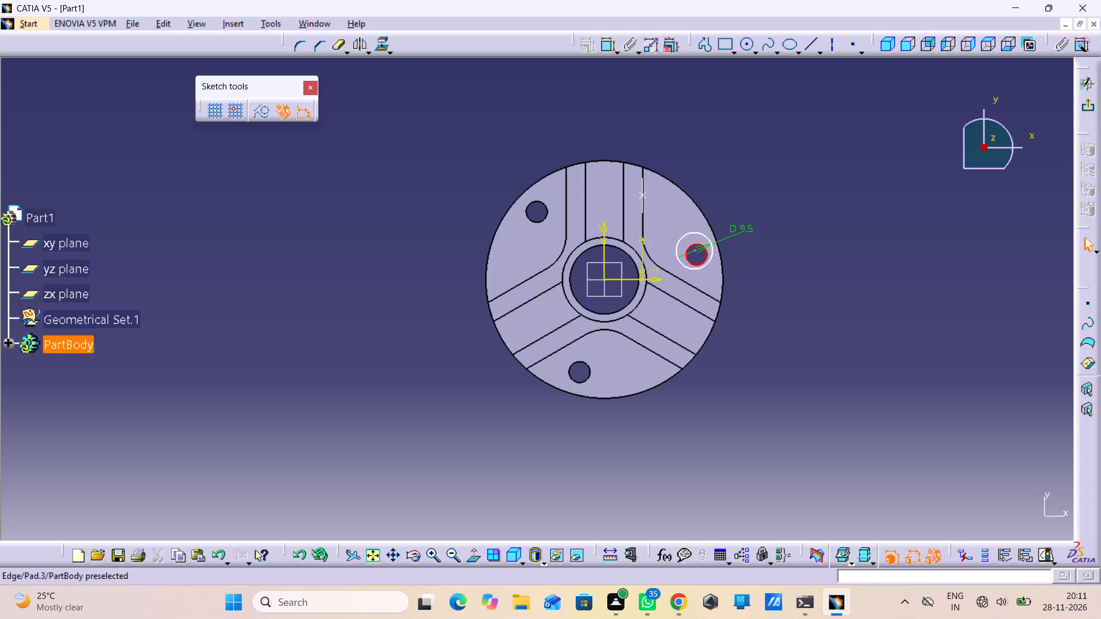
double_click(603, 48)
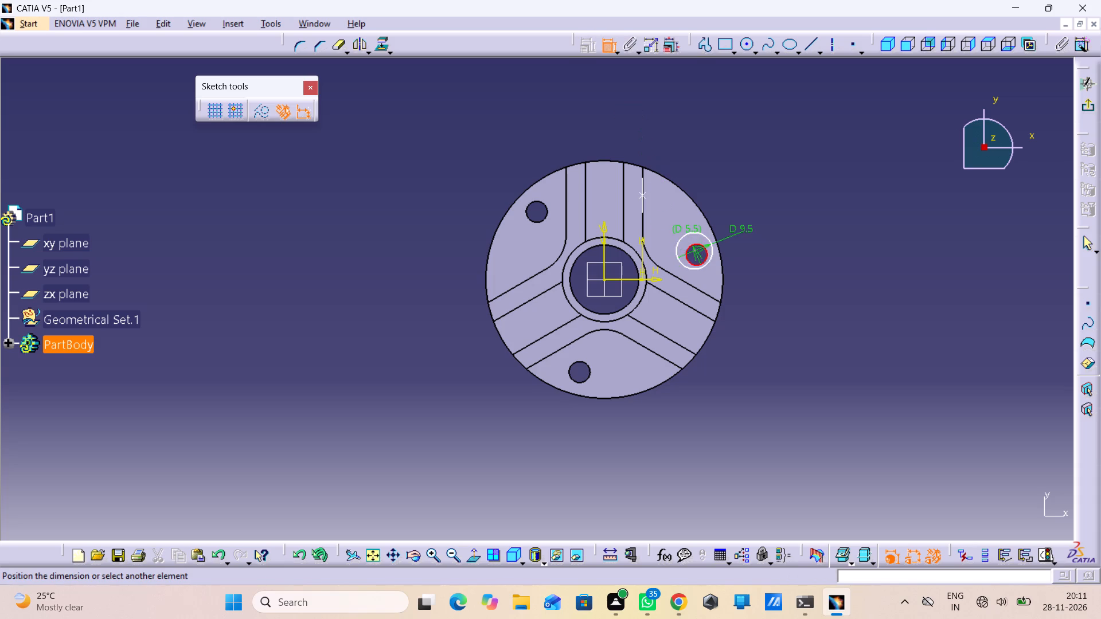
left_click(685, 237)
right_click(797, 164)
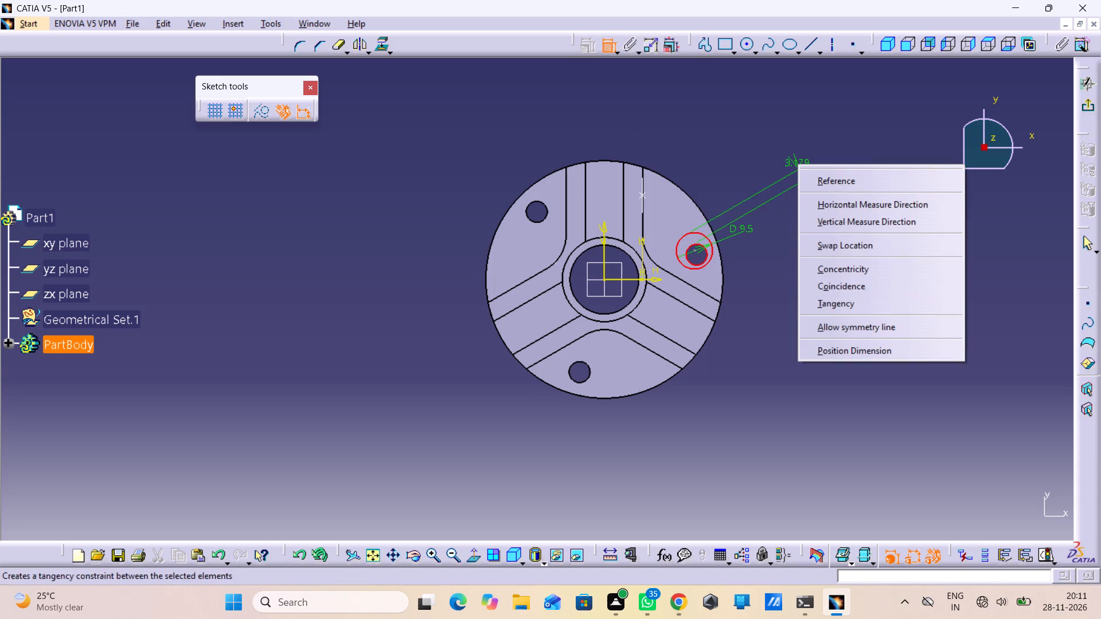
left_click(837, 269)
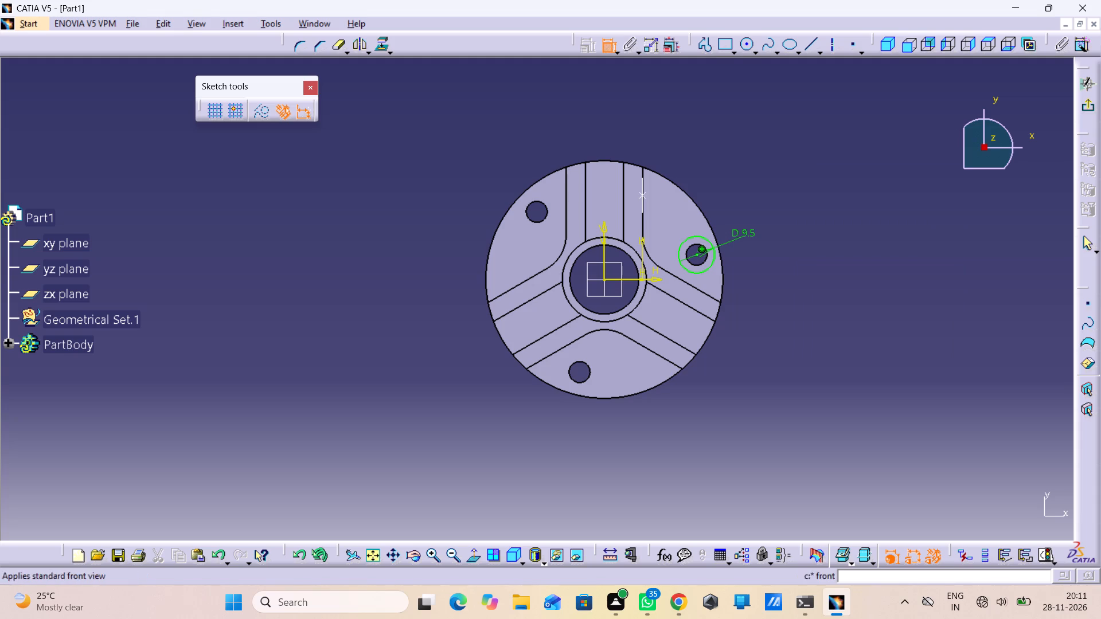
left_click(1082, 108)
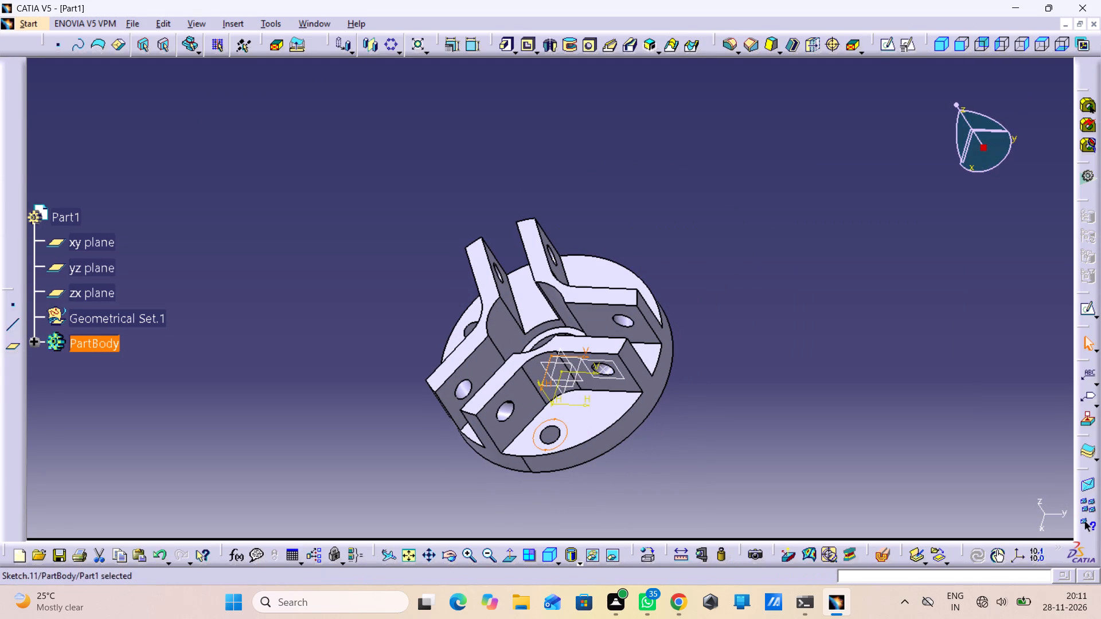
Cut a pocket from the 9.5 mm circle with the Dimension type and a depth of 4.6 mm.
left_click(528, 52)
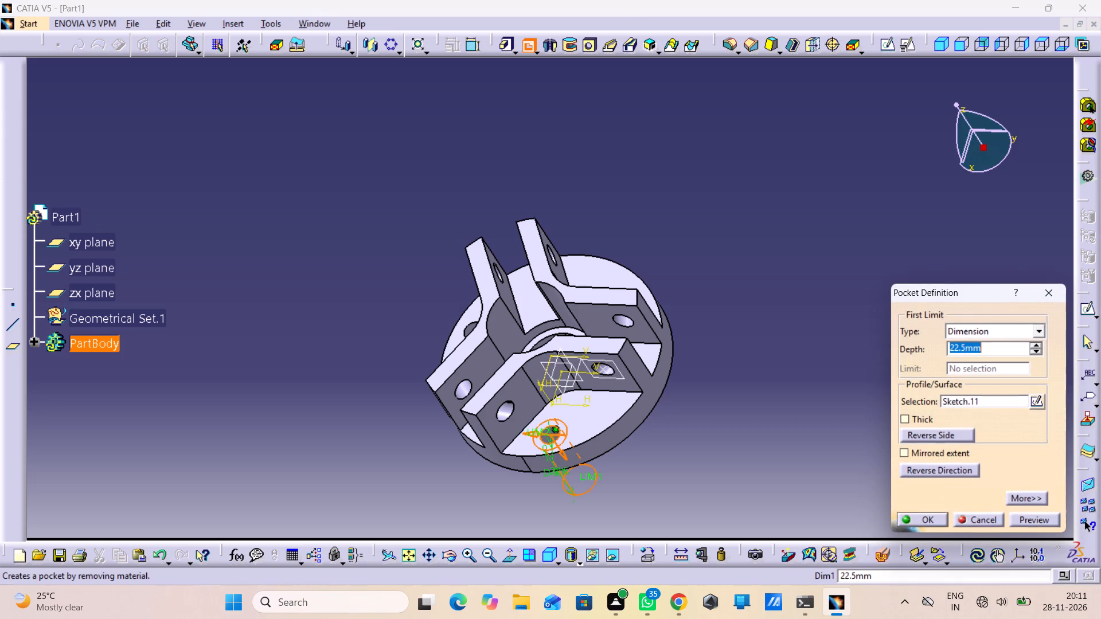
type("4.6")
key("Return")
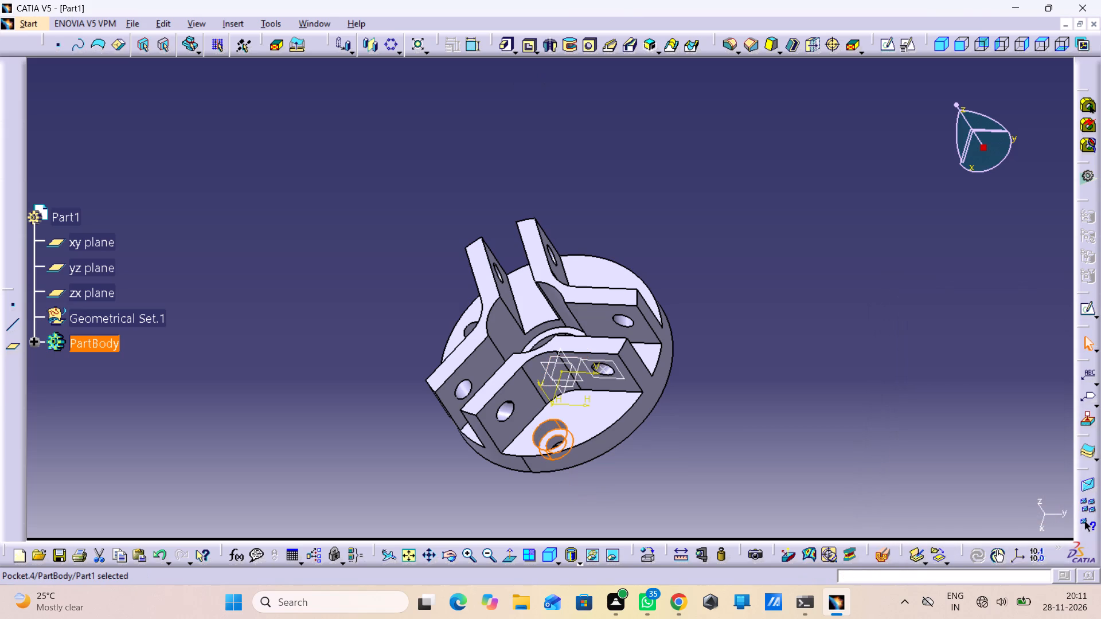
left_click(772, 156)
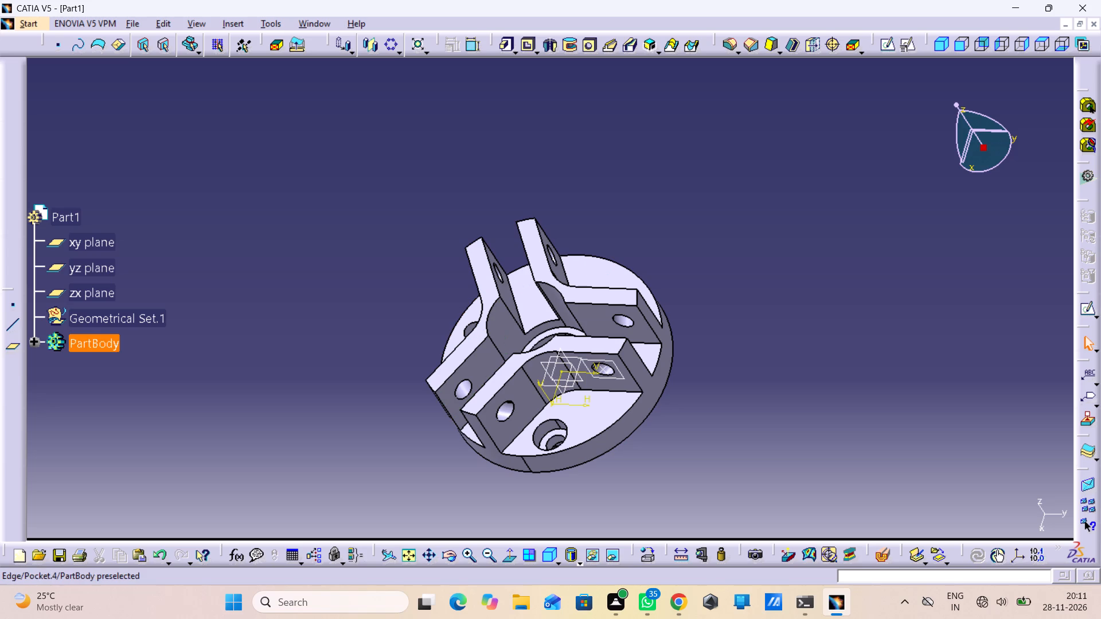
Circular-pattern the 9.5 mm counterbore pocket about the Z axis with 3 instances at 120 deg spacing.
left_click(542, 429)
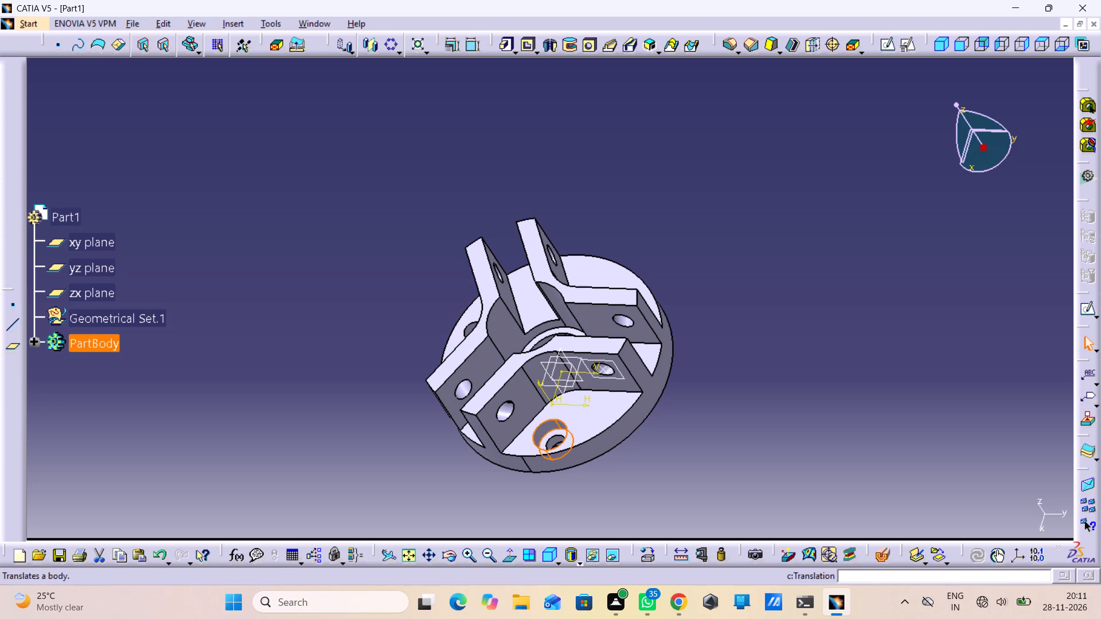
left_click(389, 52)
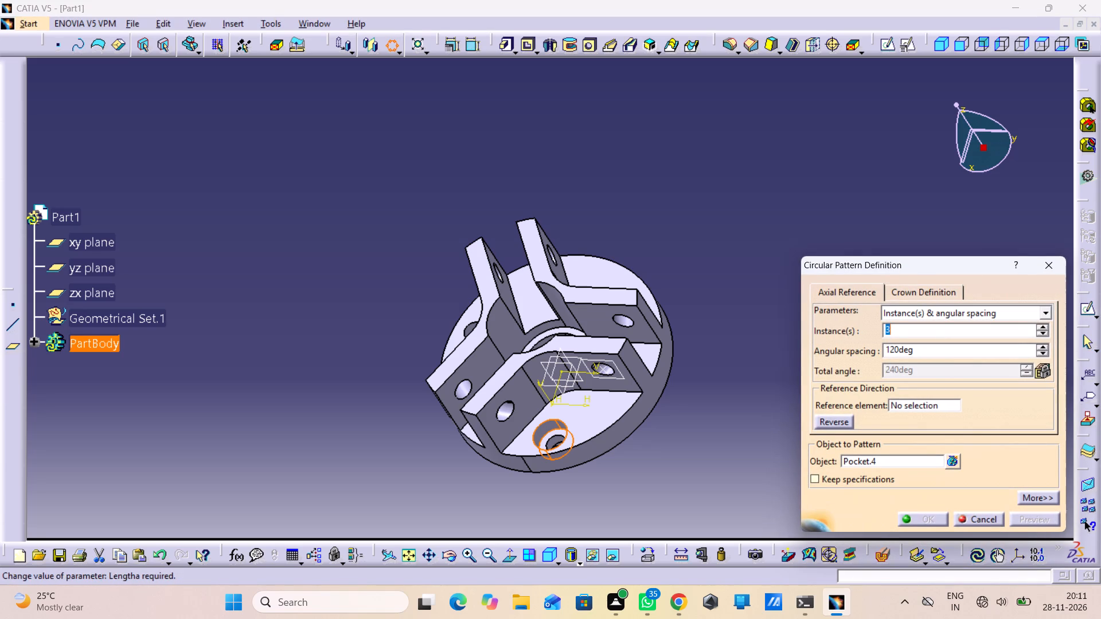
right_click(897, 404)
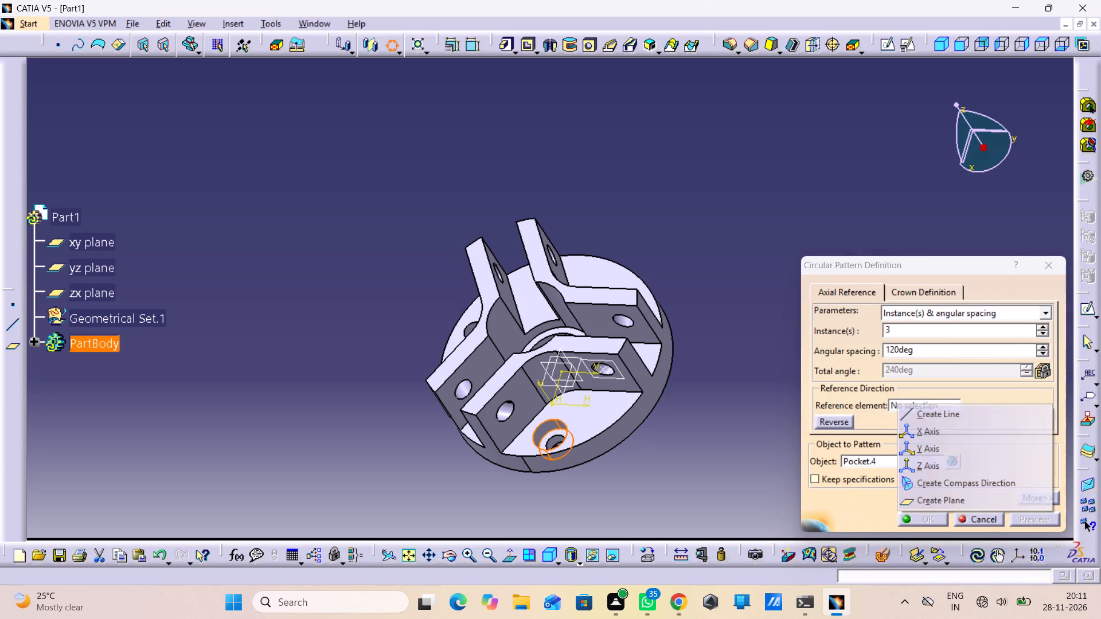
left_click(927, 464)
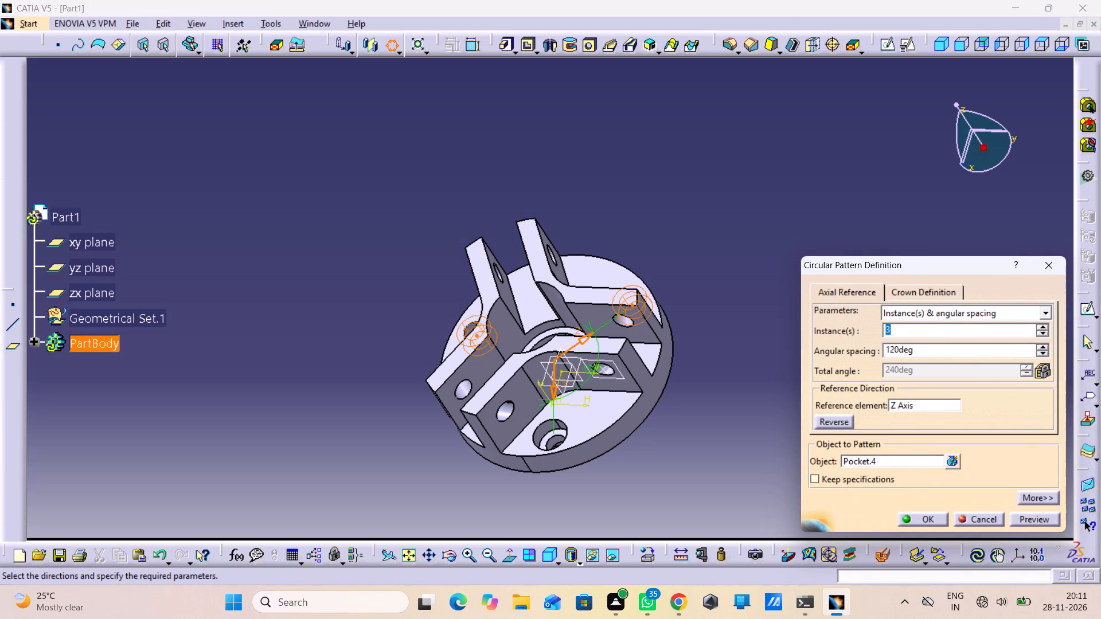
left_click(932, 514)
left_click(774, 465)
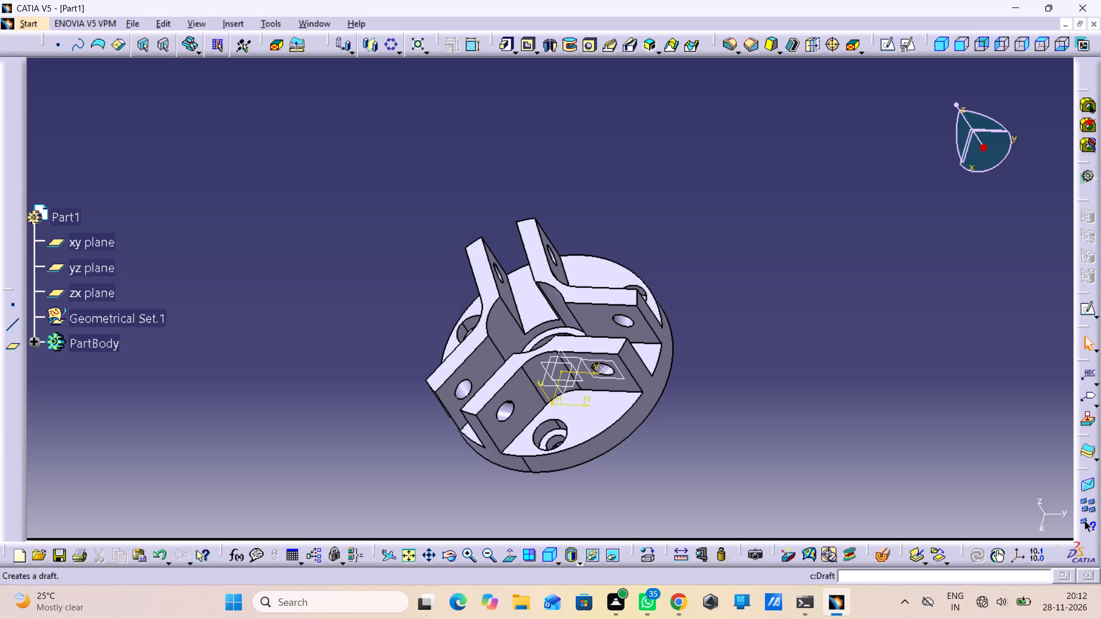
Start an edge fillet, selecting the top edges at the outer ends of the V-shaped ribs in Tangency mode.
double_click(729, 47)
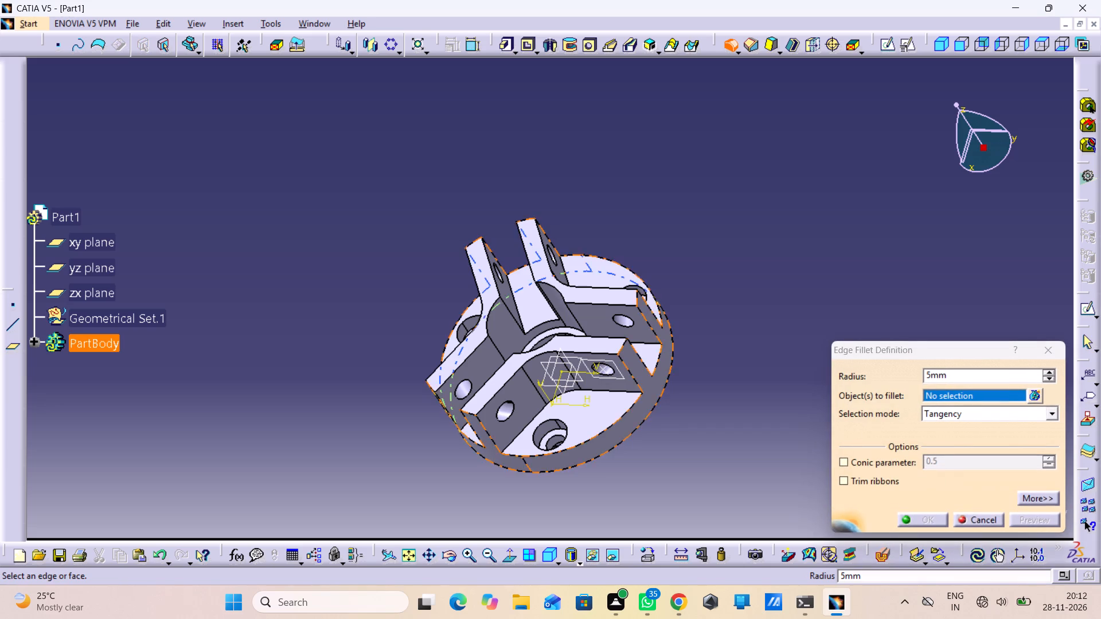
left_click(626, 344)
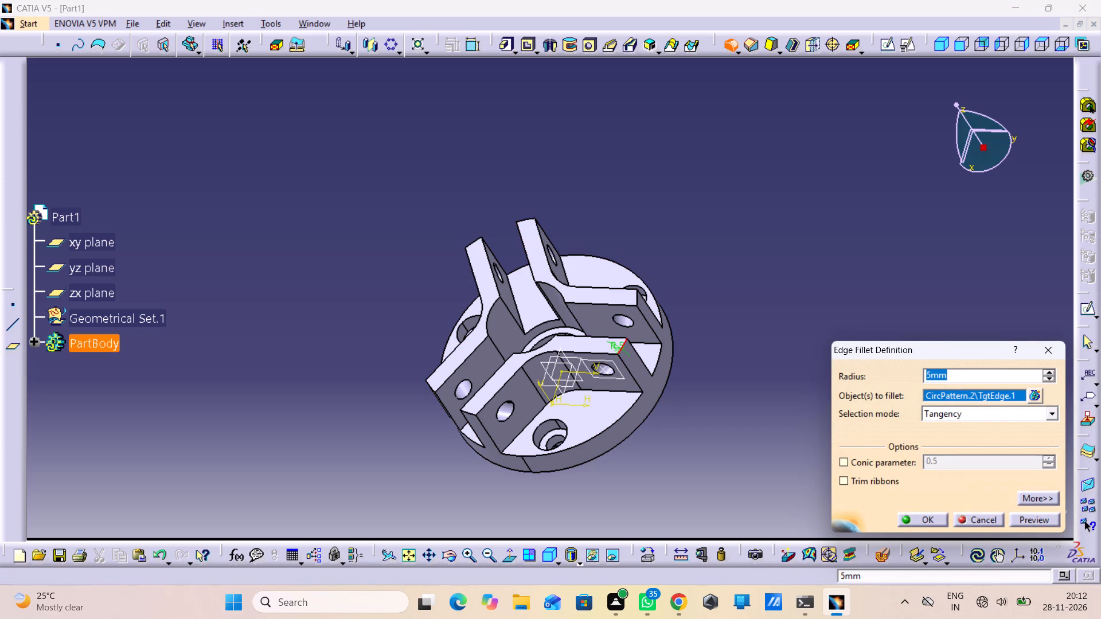
left_click(636, 298)
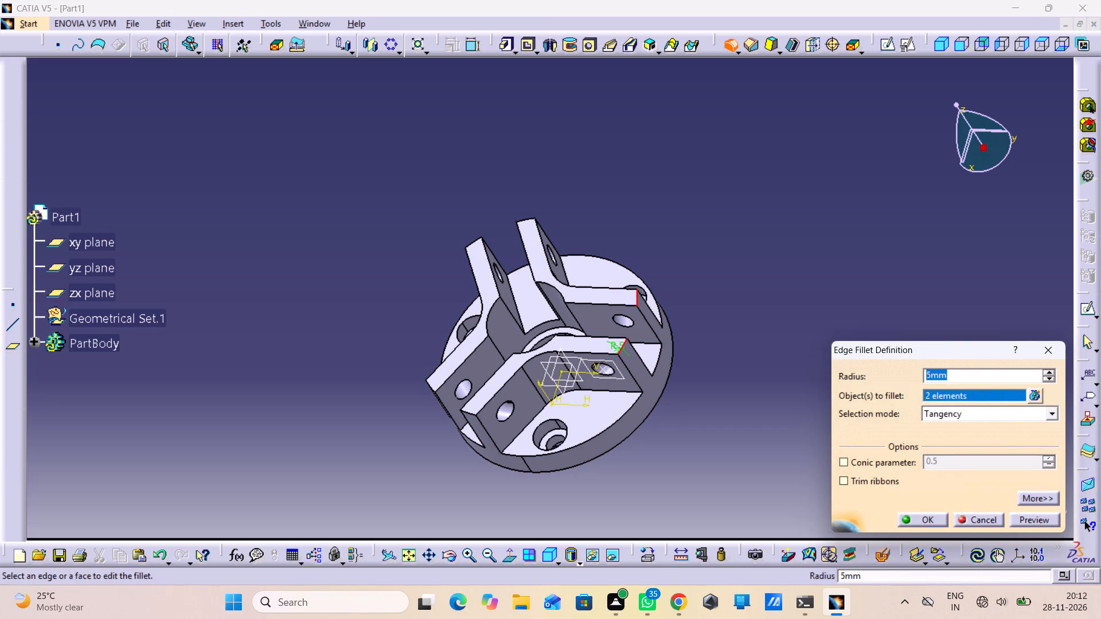
left_click(526, 220)
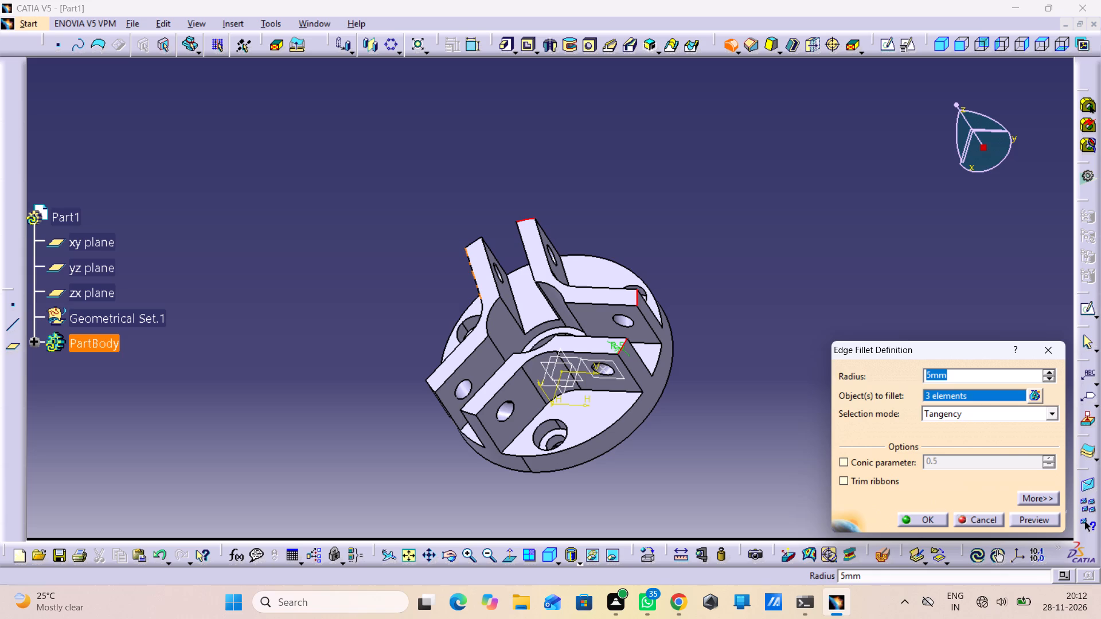
left_click(467, 245)
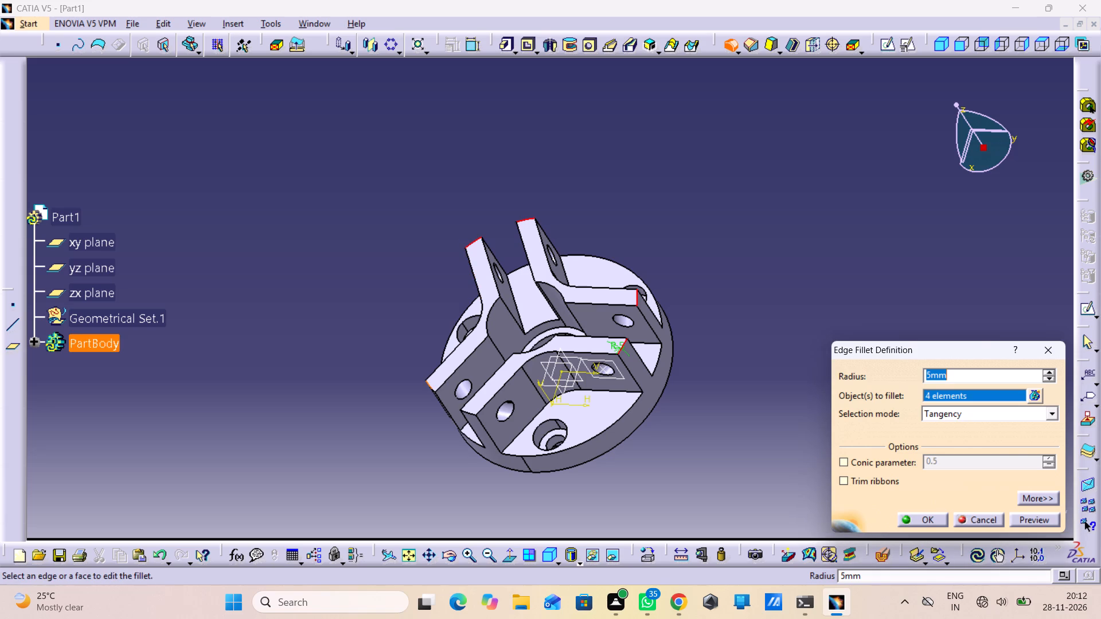
left_click(432, 390)
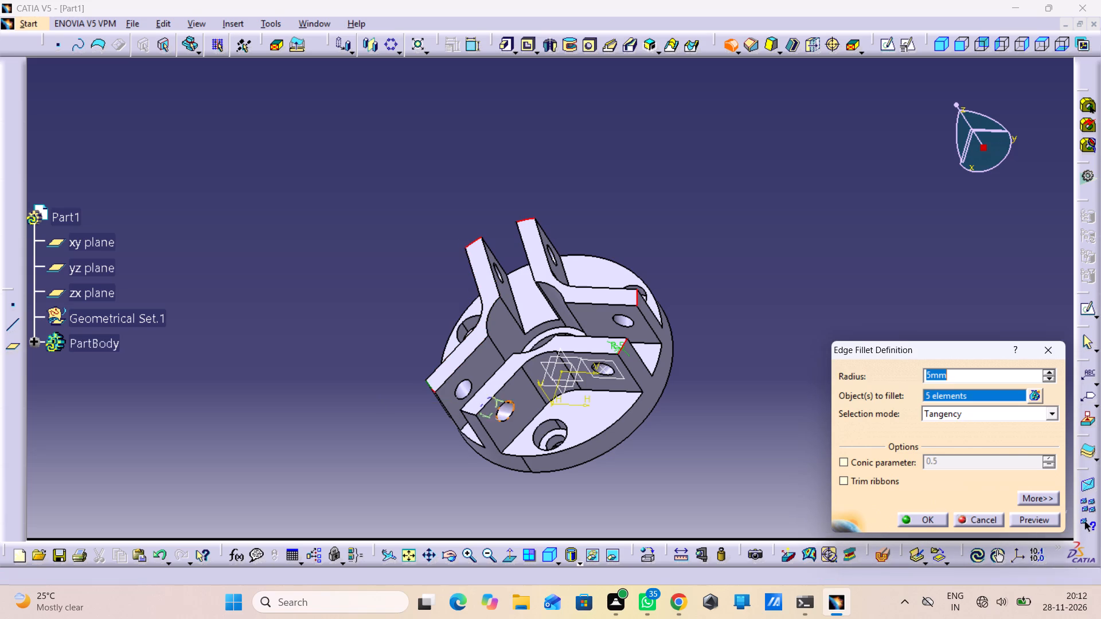
left_click(431, 390)
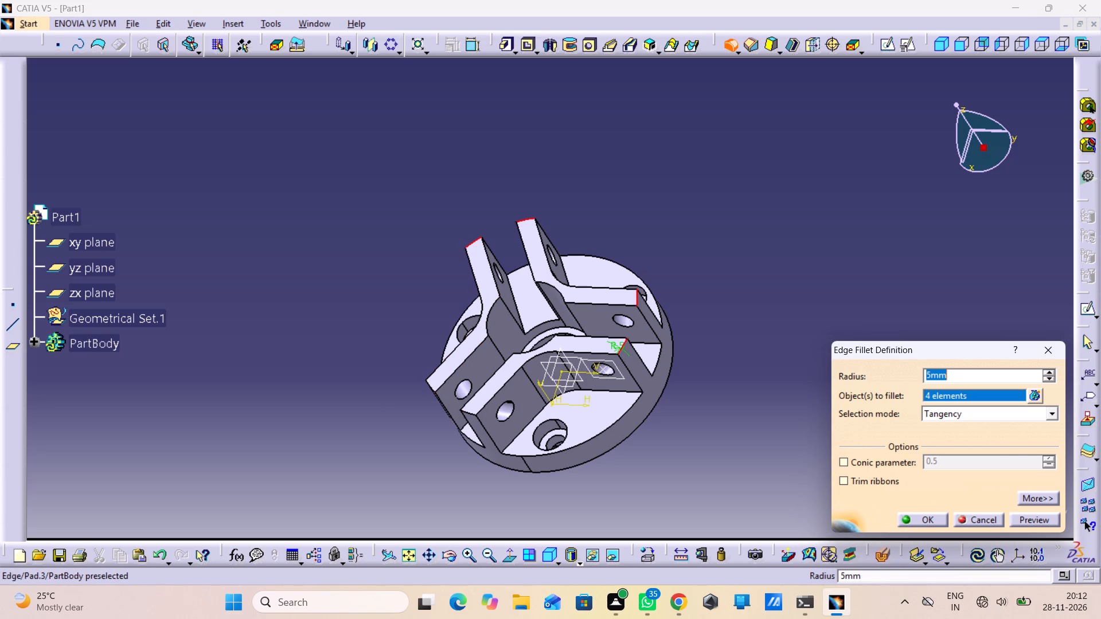
left_click(431, 387)
left_click(436, 387)
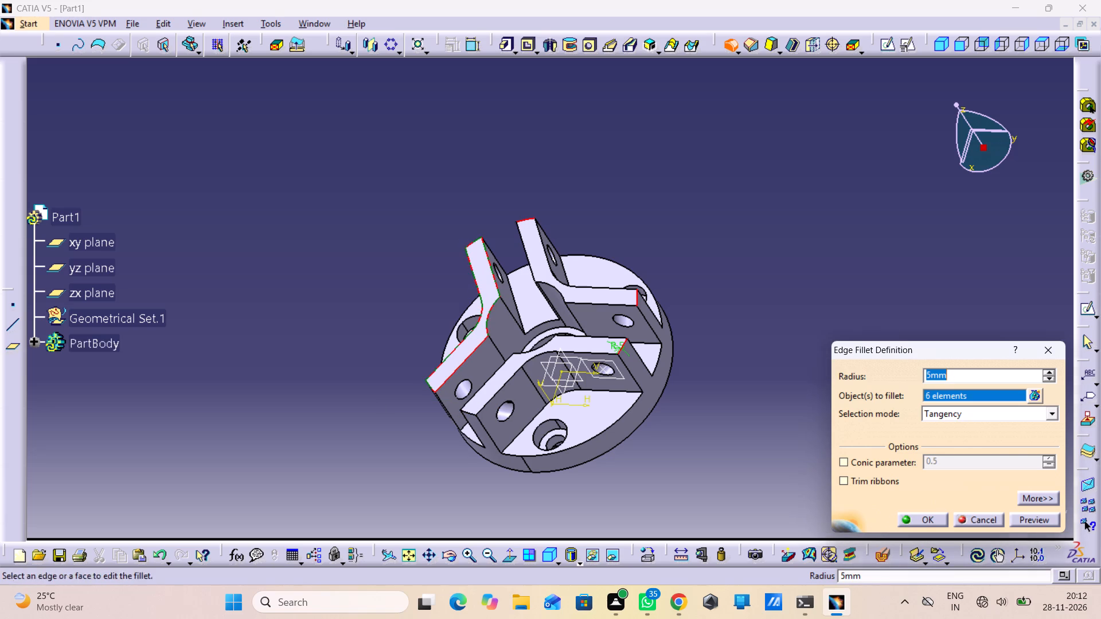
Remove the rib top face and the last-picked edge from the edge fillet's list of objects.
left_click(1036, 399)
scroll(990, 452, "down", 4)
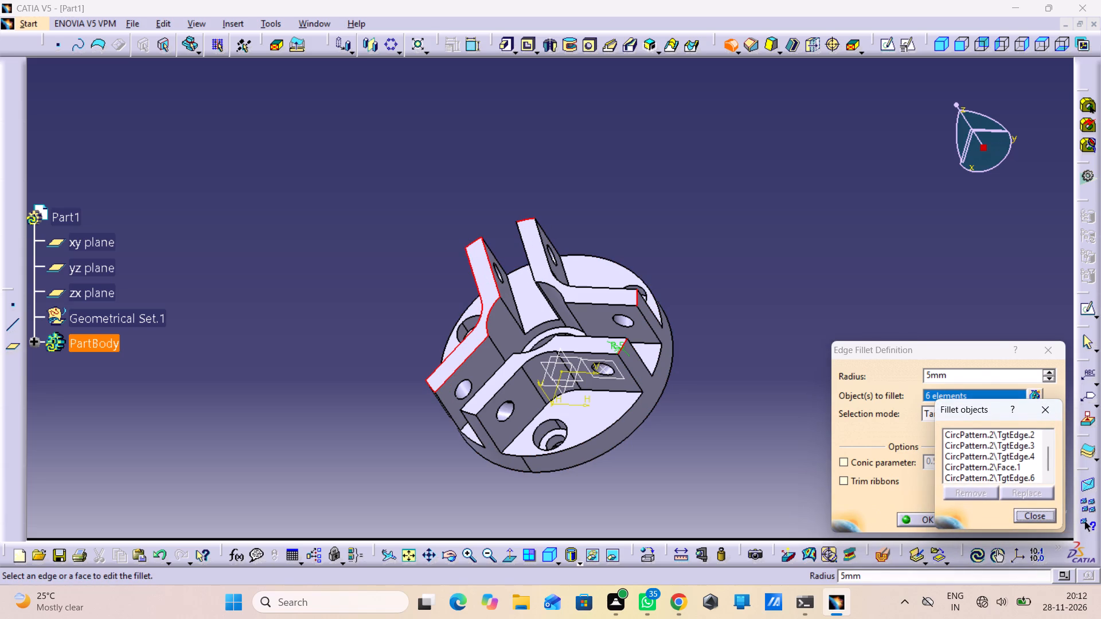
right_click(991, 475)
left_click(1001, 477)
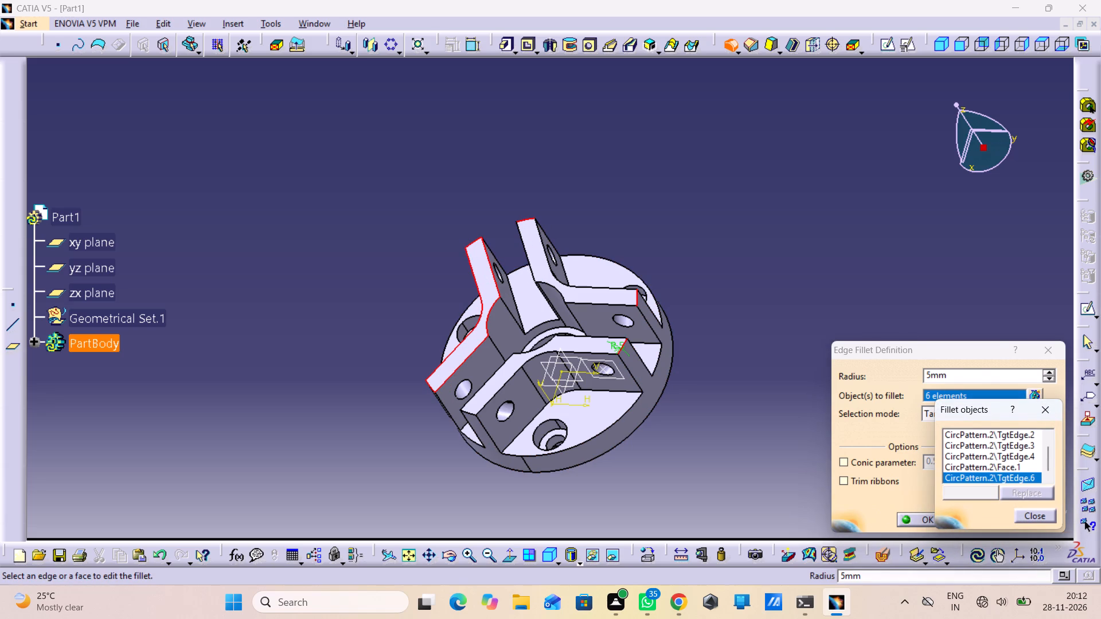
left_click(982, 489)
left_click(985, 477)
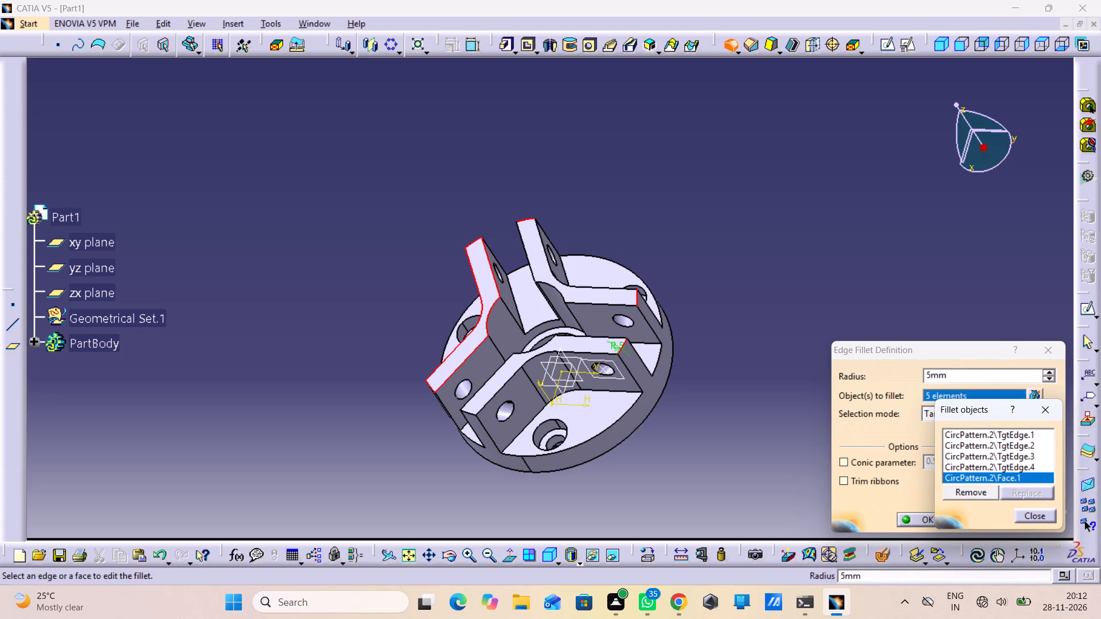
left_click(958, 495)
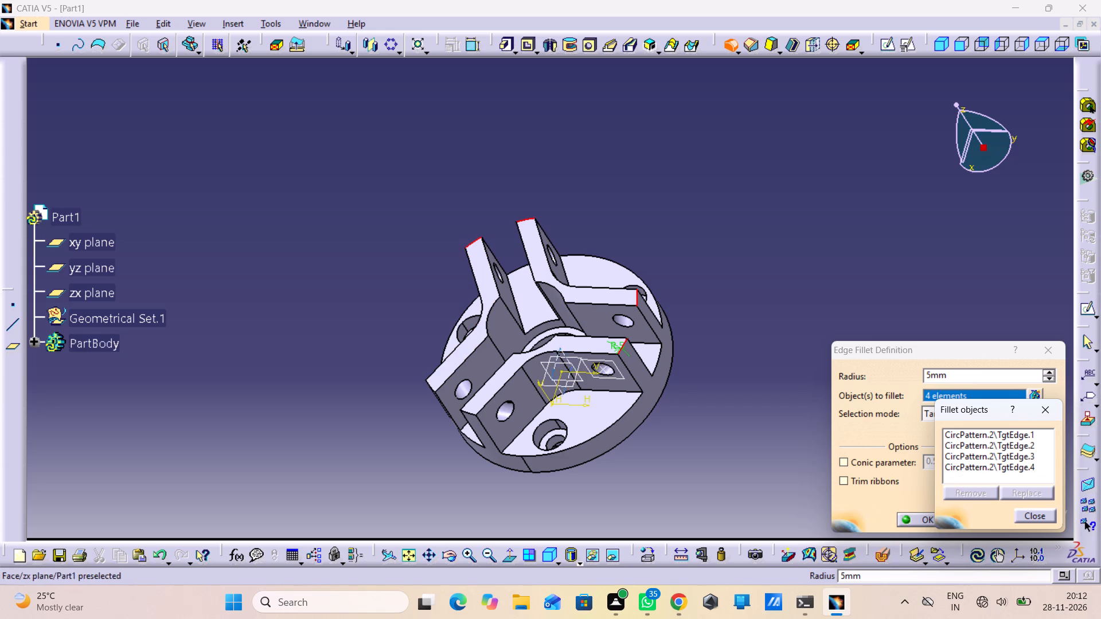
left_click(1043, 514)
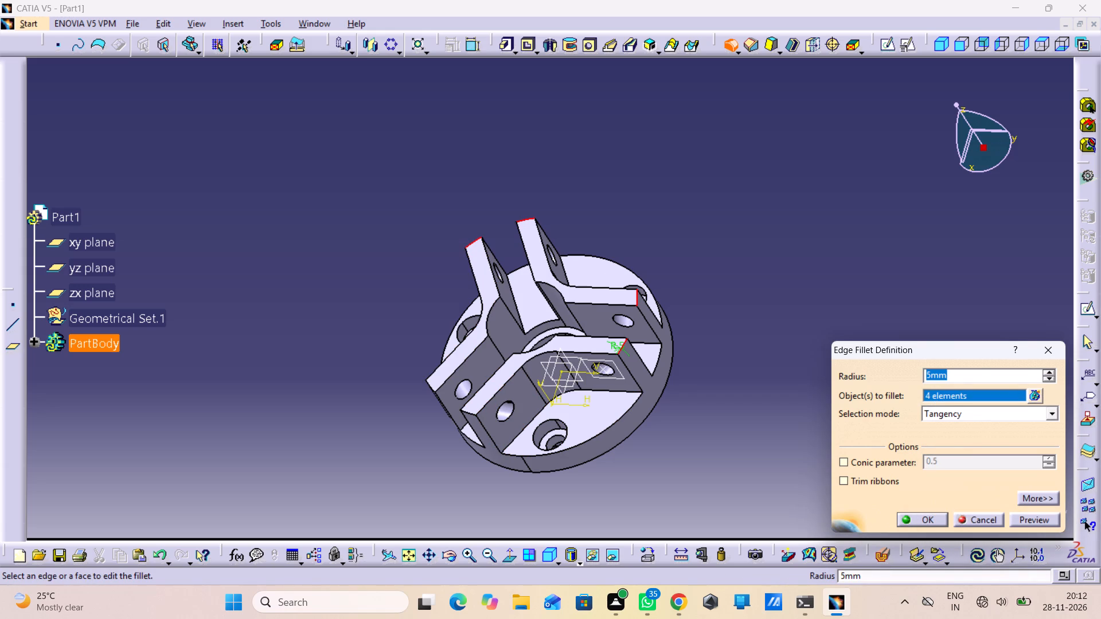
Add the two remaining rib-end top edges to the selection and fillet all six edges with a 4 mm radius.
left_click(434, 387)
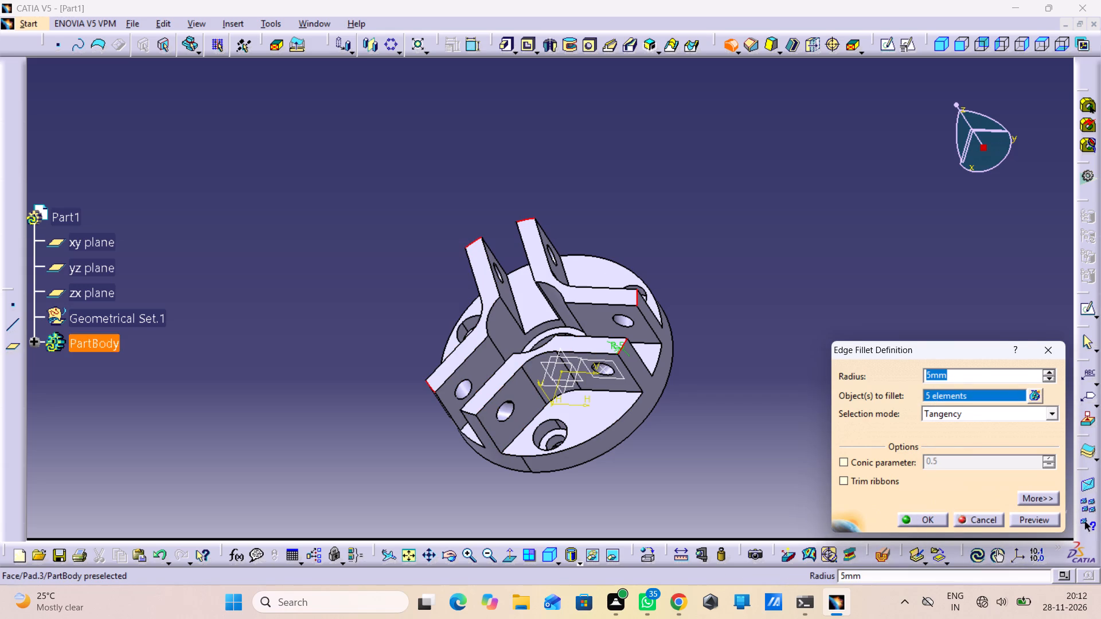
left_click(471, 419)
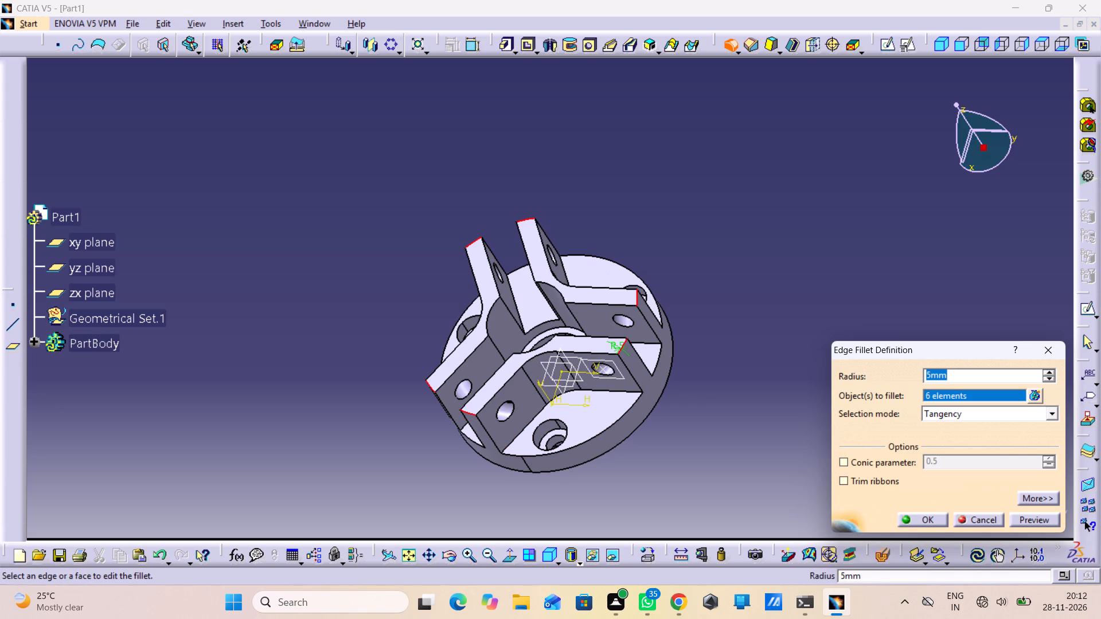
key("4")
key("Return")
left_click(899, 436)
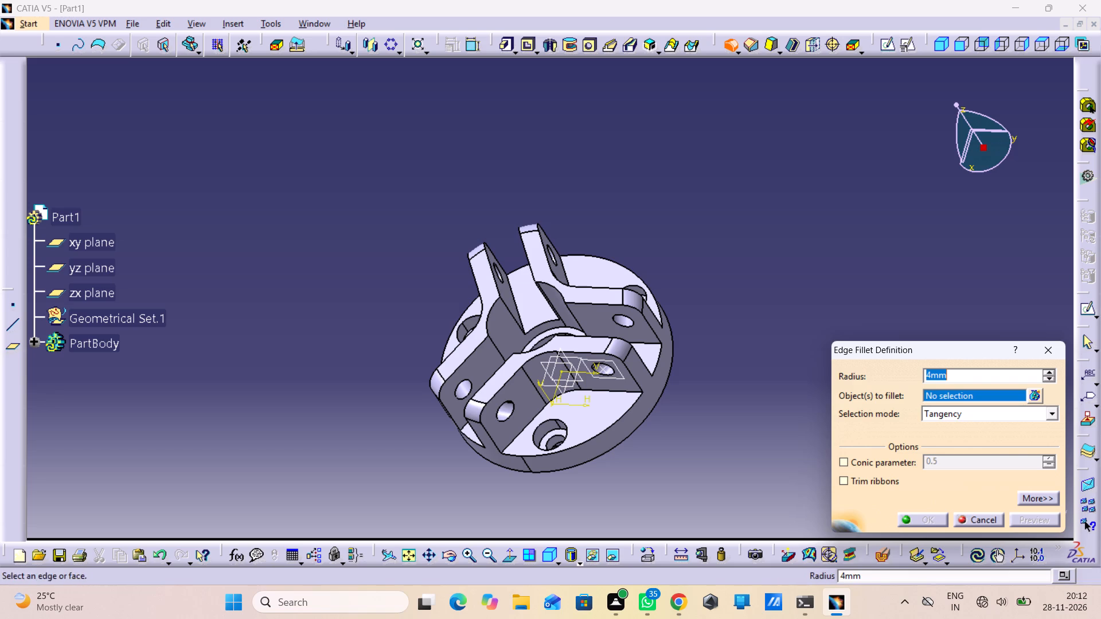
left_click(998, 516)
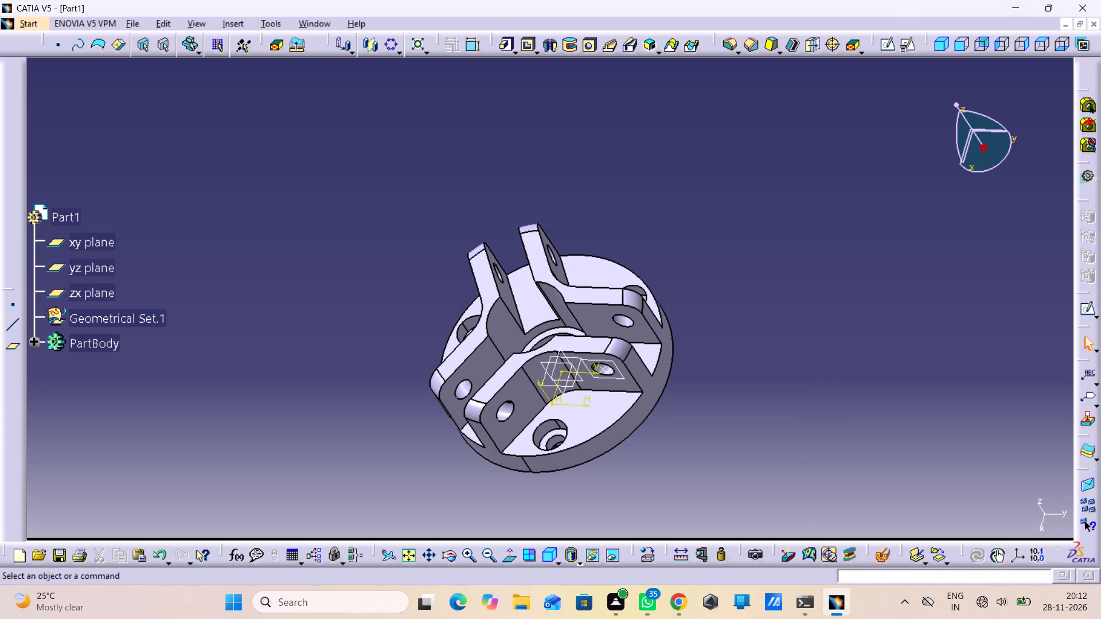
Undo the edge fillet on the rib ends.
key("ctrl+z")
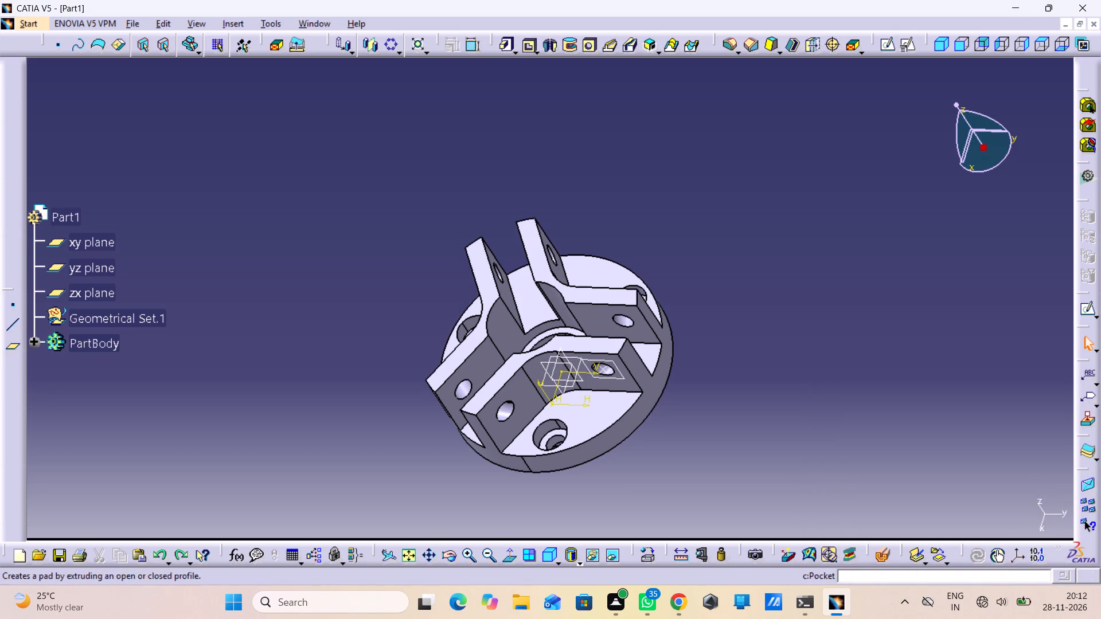
Start a chamfer on the outer top edges of the two upright rib ends, keeping the rib's top face out of the selection.
double_click(756, 43)
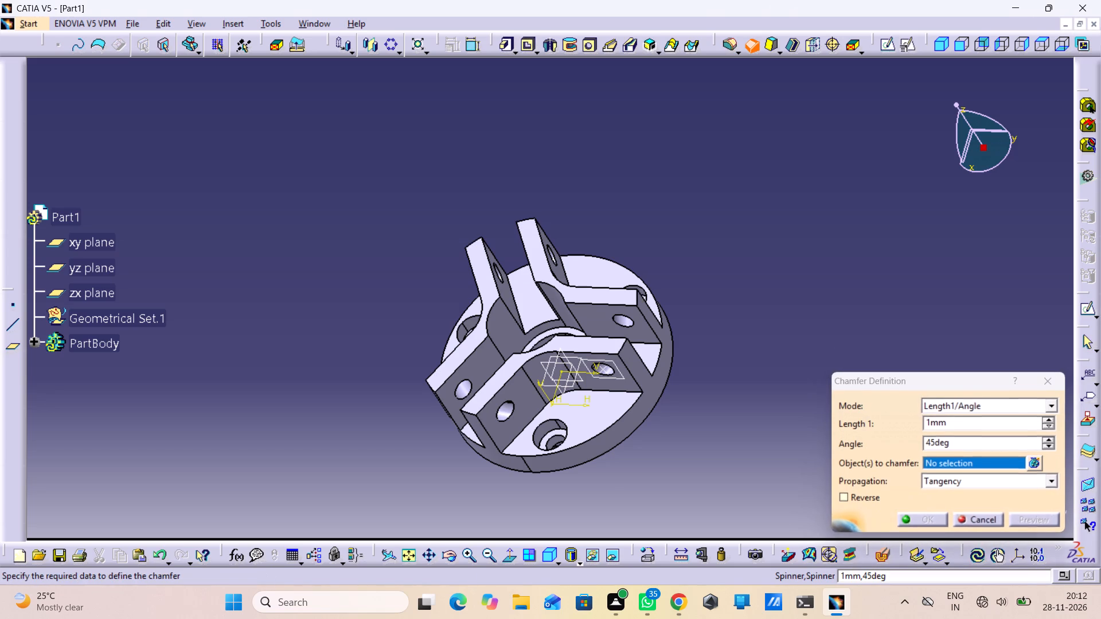
left_click(477, 239)
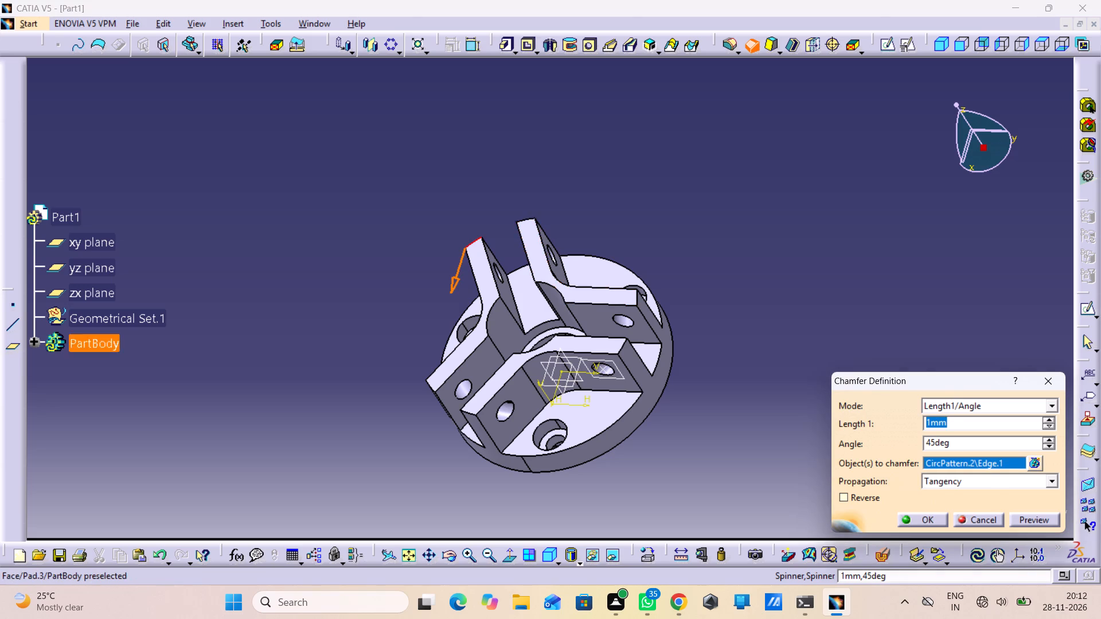
left_click(524, 219)
left_click(636, 297)
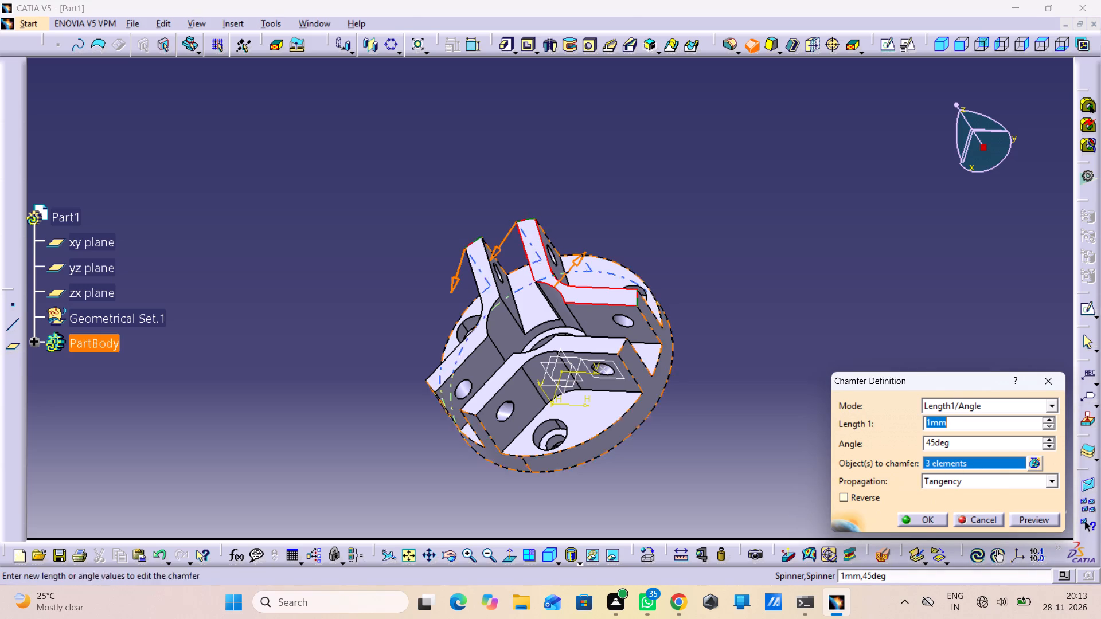
left_click(1033, 463)
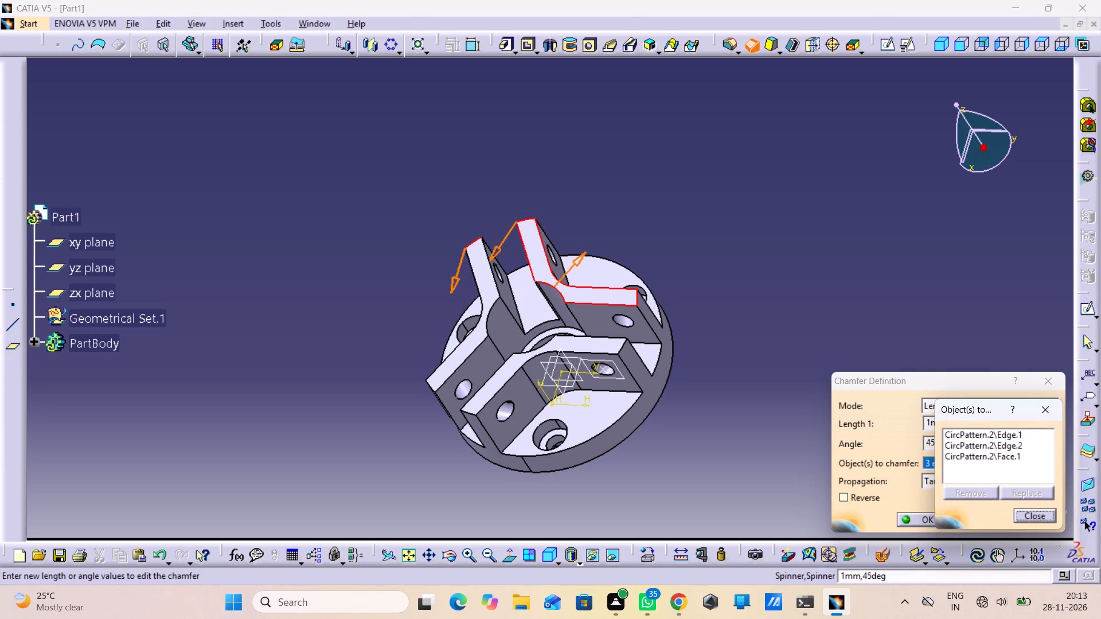
right_click(984, 458)
left_click(985, 454)
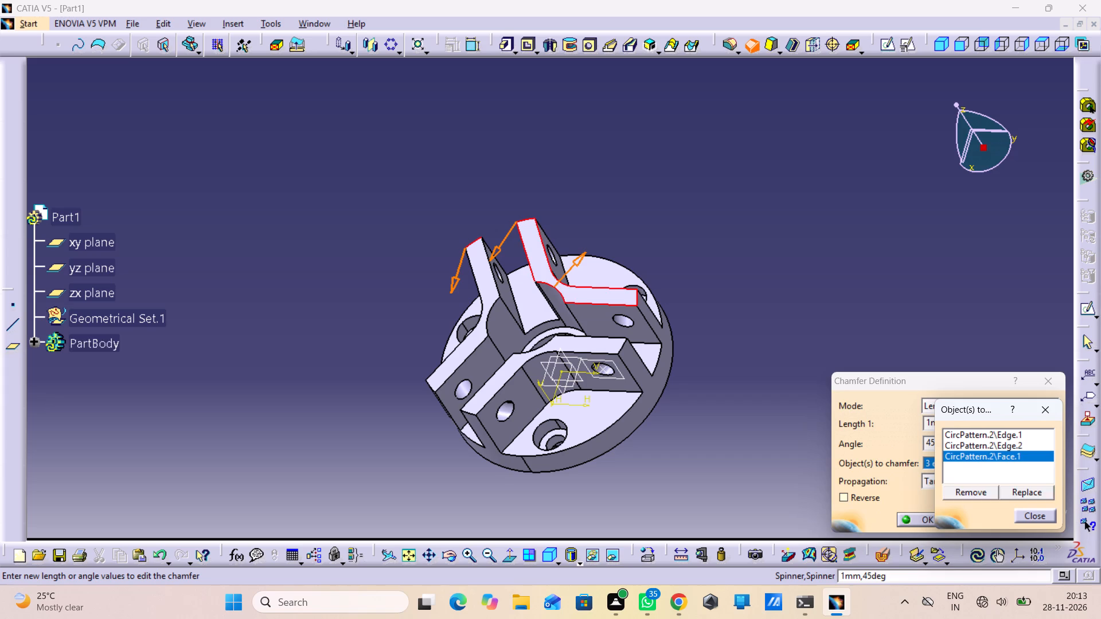
left_click(970, 493)
left_click(1034, 510)
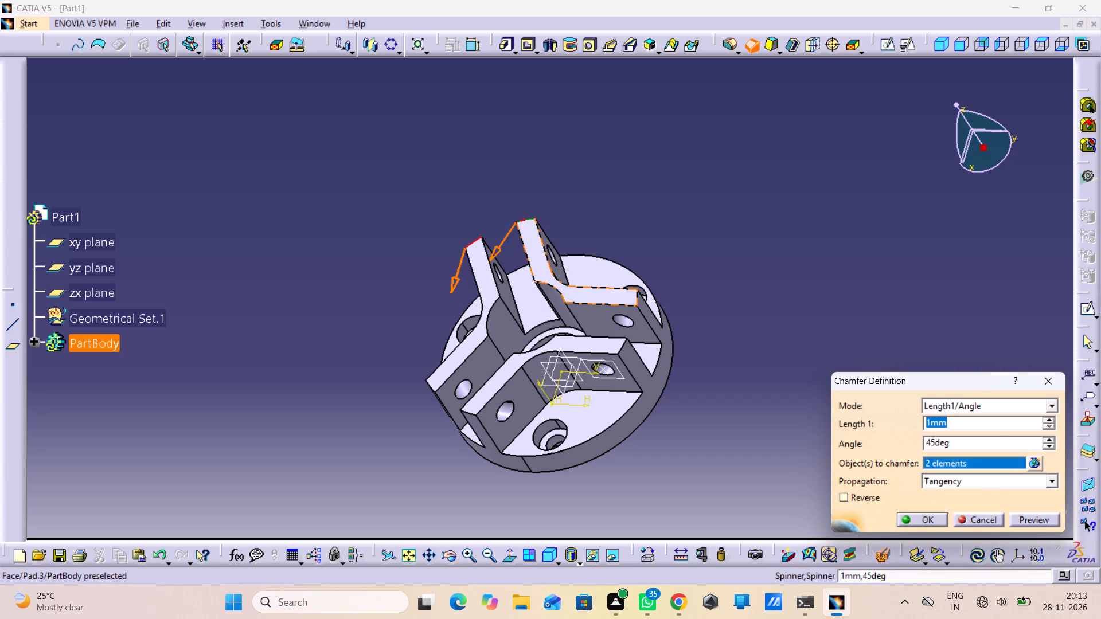
Add the four remaining rib-end top edges and chamfer all six by 4 mm at 45 deg with Tangency propagation.
middle_click_drag(548, 331, 554, 328)
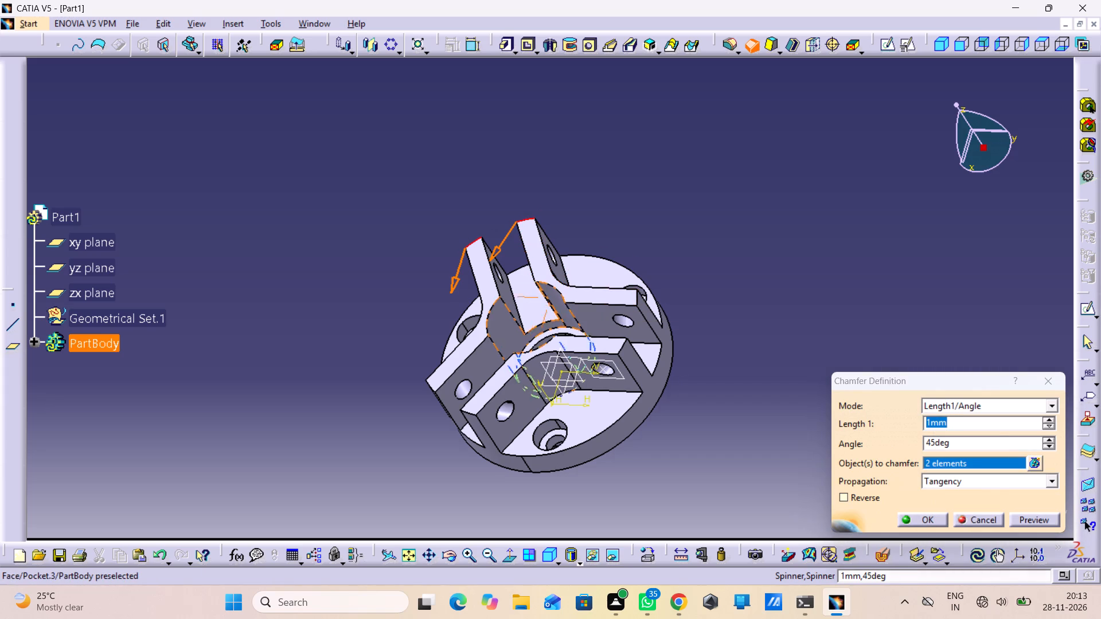
middle_click_drag(554, 328, 606, 222)
middle_click_drag(533, 295, 516, 206)
right_click_drag(539, 295, 539, 279)
scroll(519, 221, "up", 1)
middle_click_drag(635, 145, 624, 175)
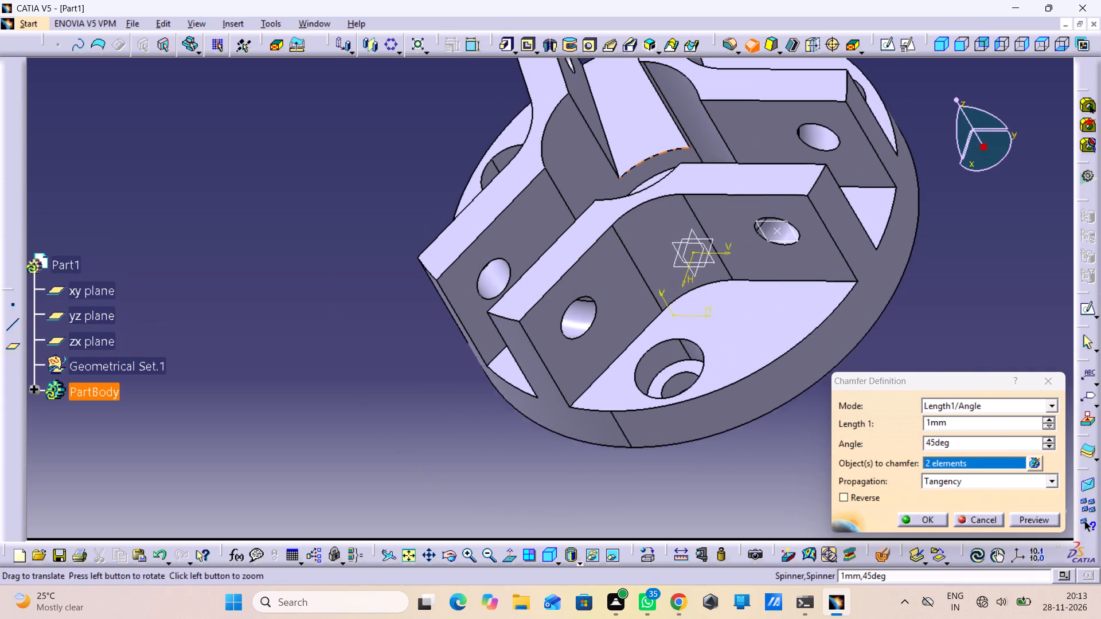
middle_click_drag(624, 175, 599, 193)
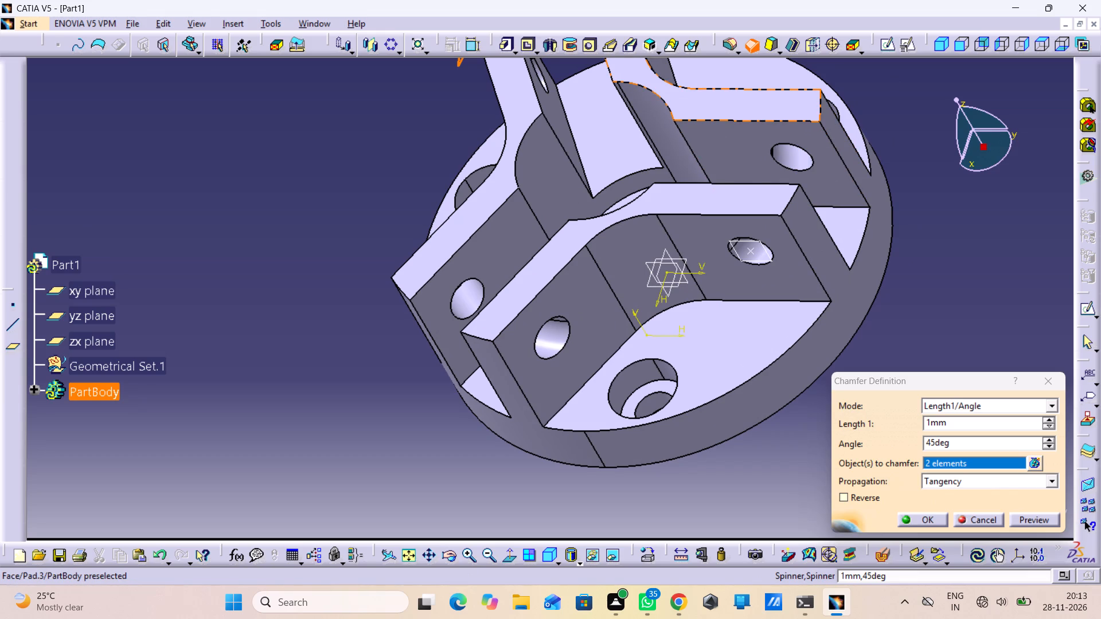
left_click(818, 106)
left_click(788, 202)
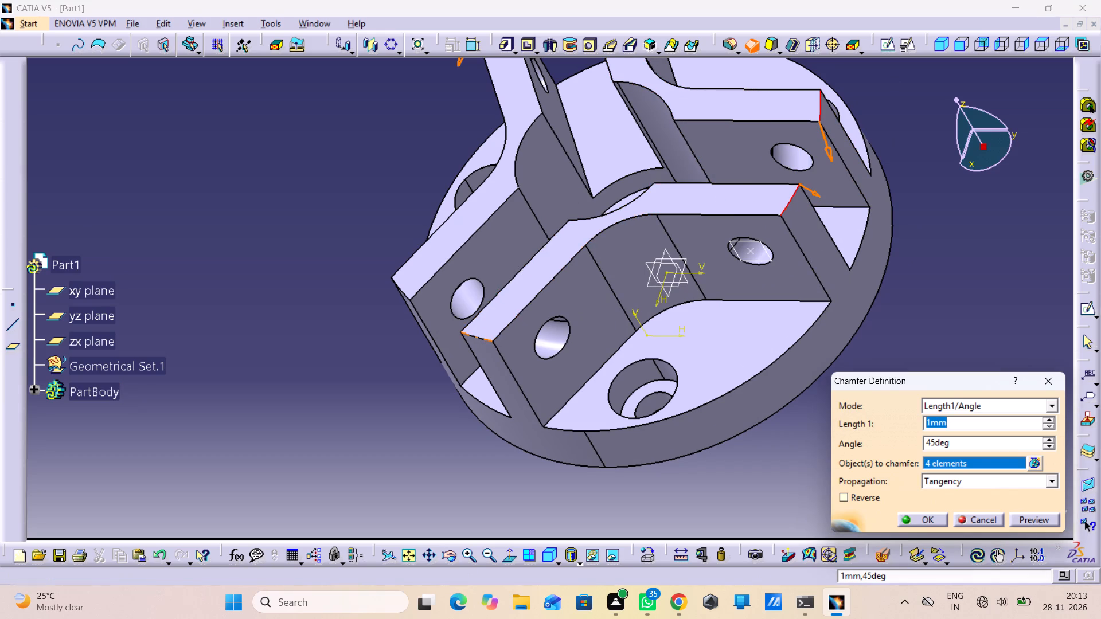
left_click(481, 339)
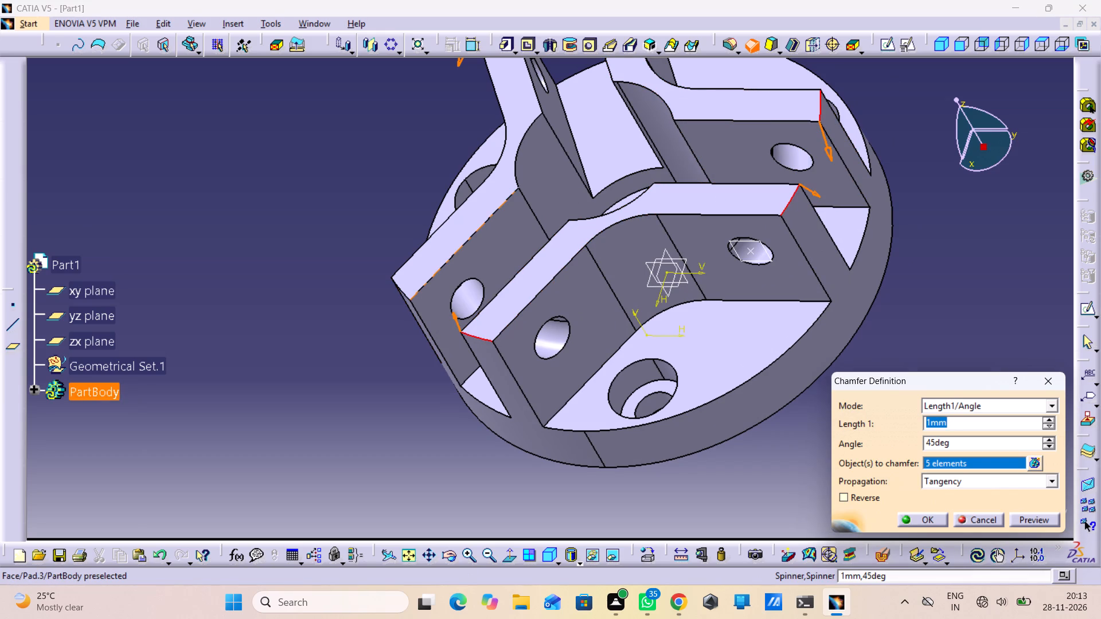
left_click(406, 295)
middle_click_drag(534, 221, 542, 229)
right_click(537, 221)
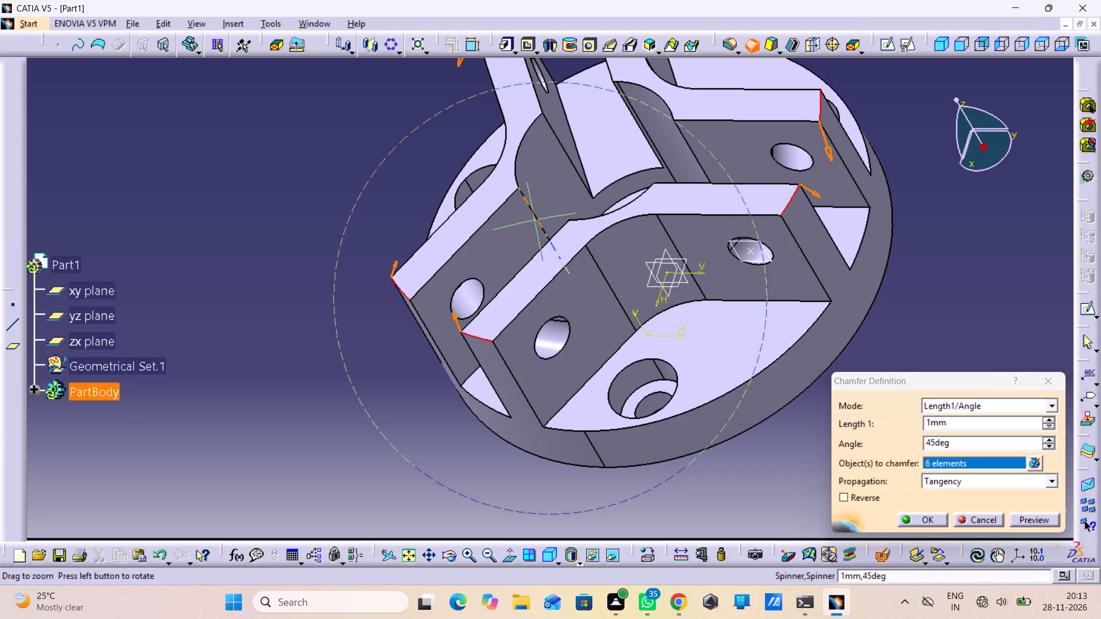
middle_click_drag(542, 229, 575, 285)
left_click_drag(948, 425, 913, 443)
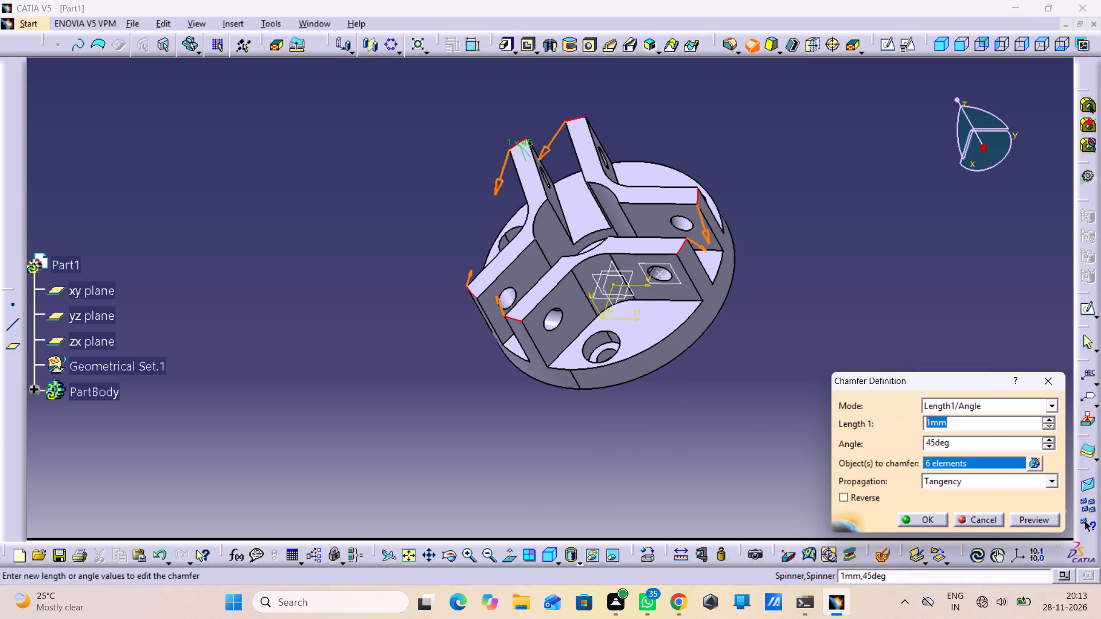
left_click_drag(913, 443, 889, 450)
key("4")
key("Return")
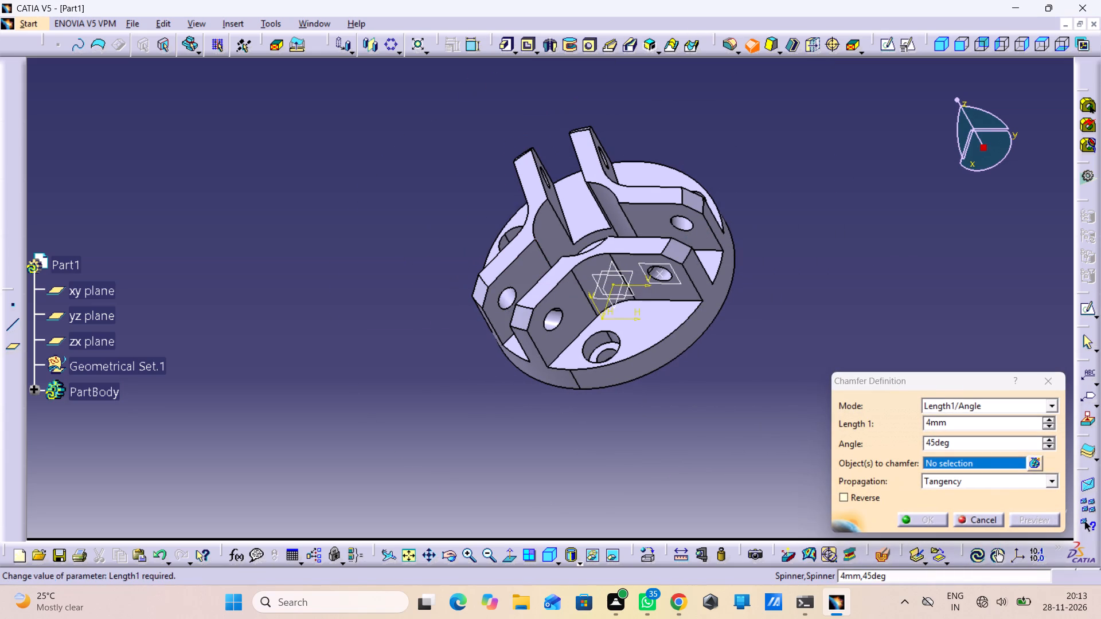
left_click(971, 519)
left_click(891, 348)
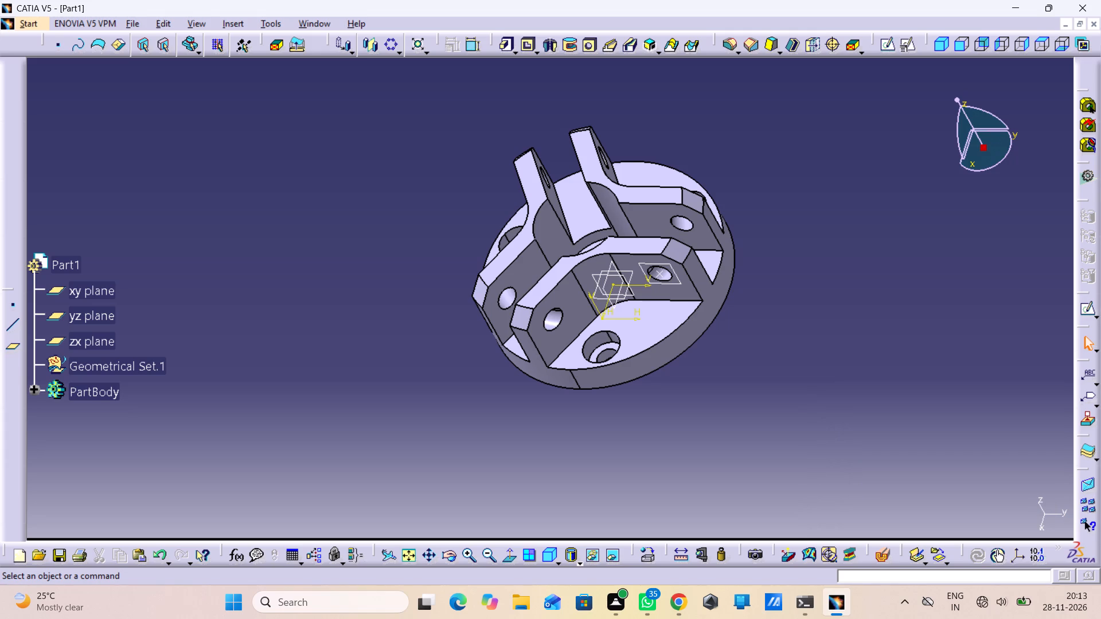
Customize the view mode to hide wires, axes and points.
left_click(577, 558)
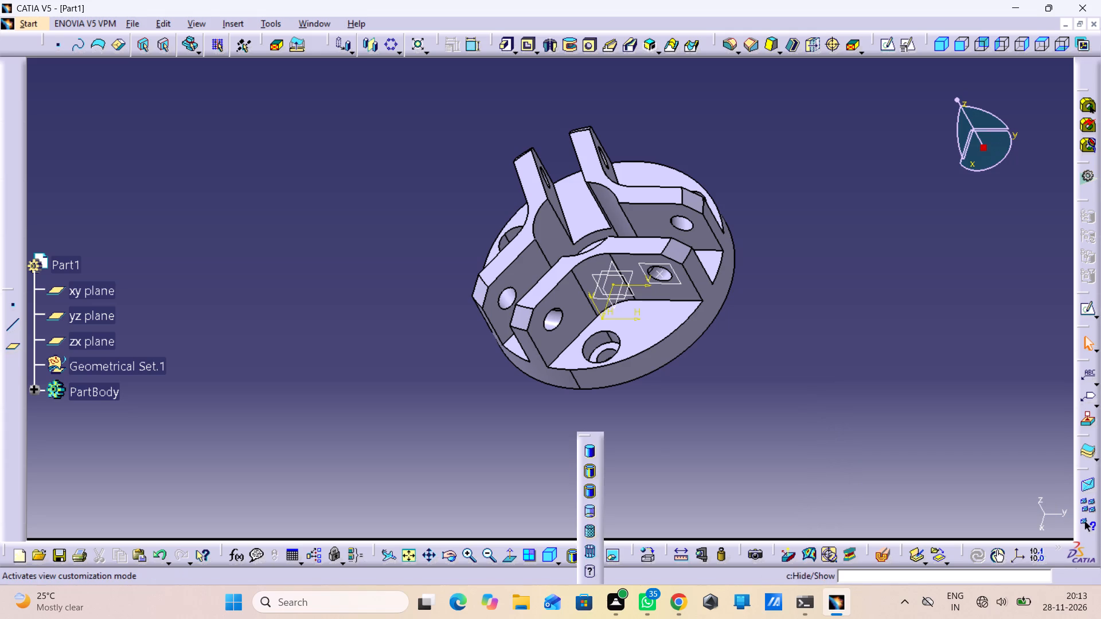
left_click(595, 577)
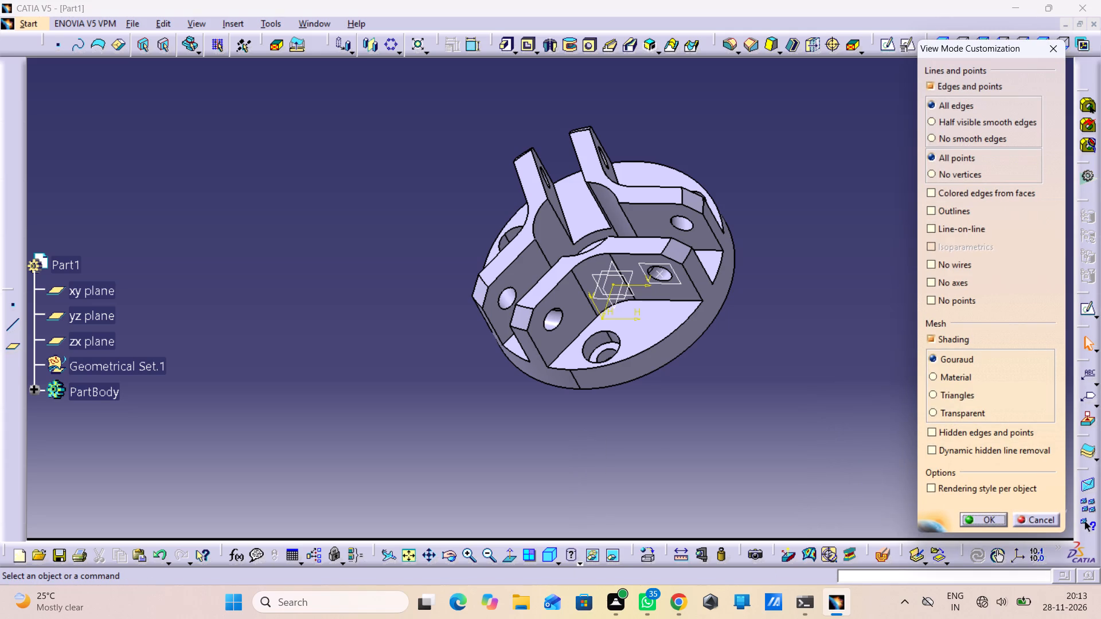
left_click(966, 270)
left_click(966, 287)
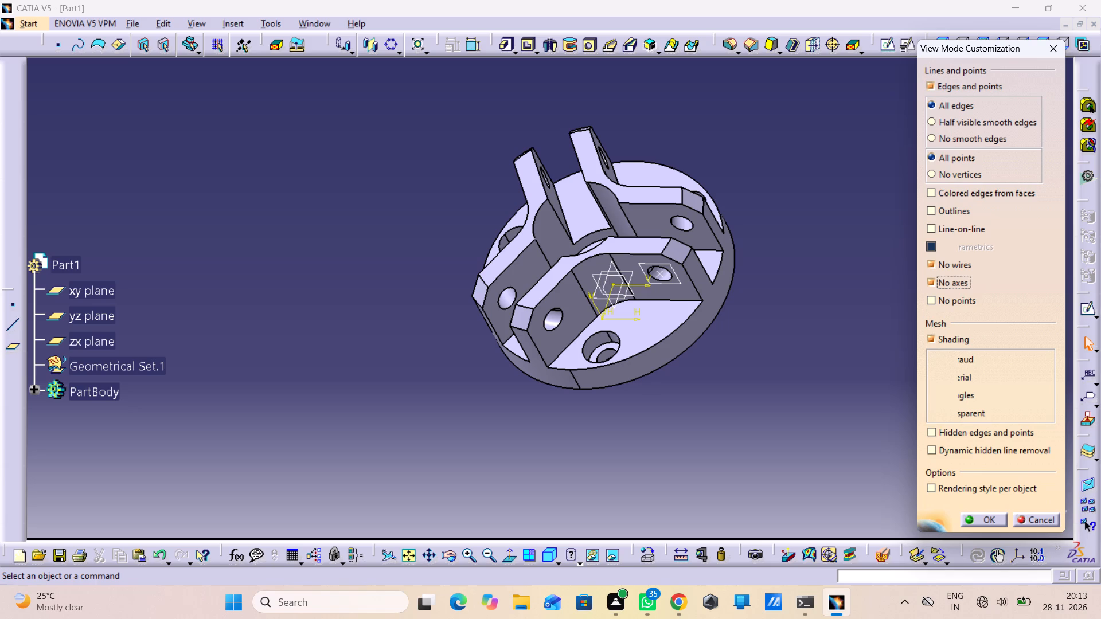
left_click(974, 305)
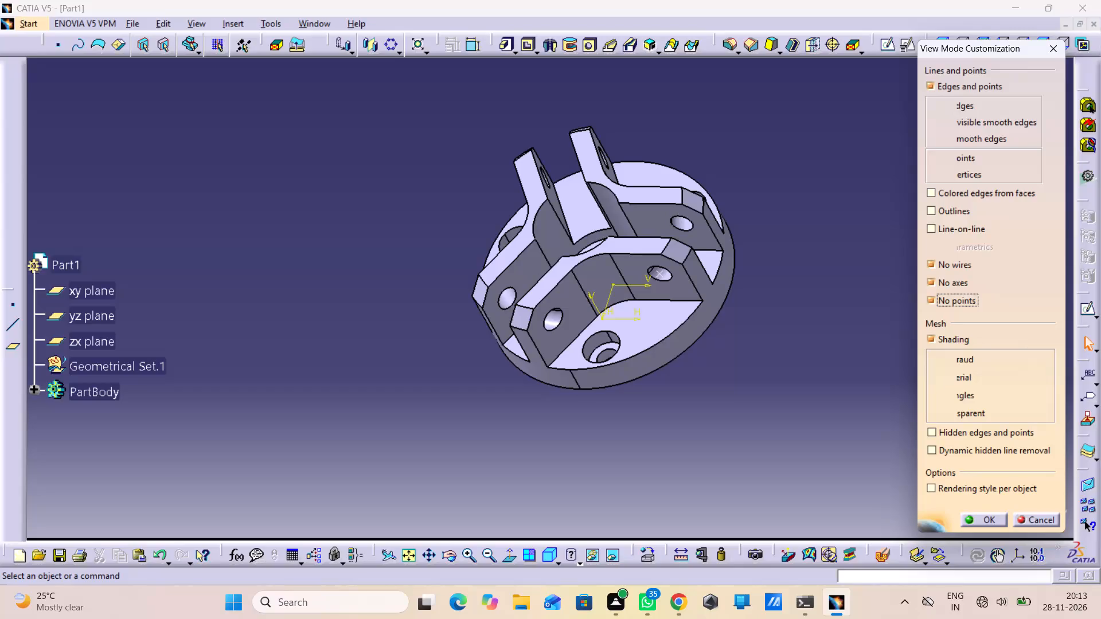
left_click(957, 267)
left_click(997, 518)
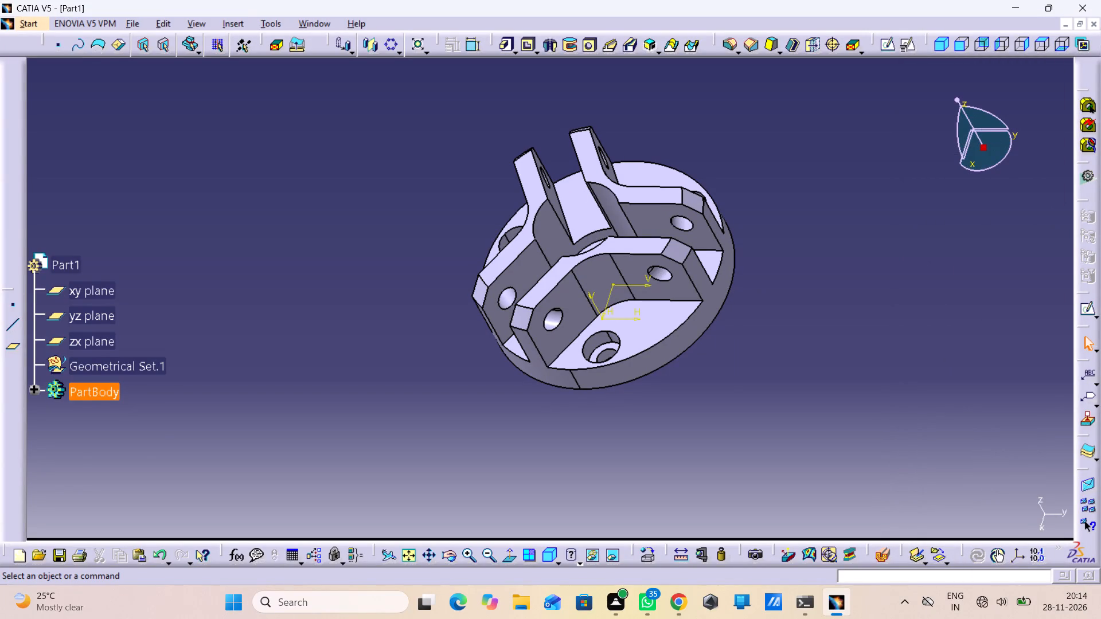
Expand the PartBody tree and hide Sketch.9, whose axes show on the model.
left_click(31, 391)
scroll(57, 386, "down", 10)
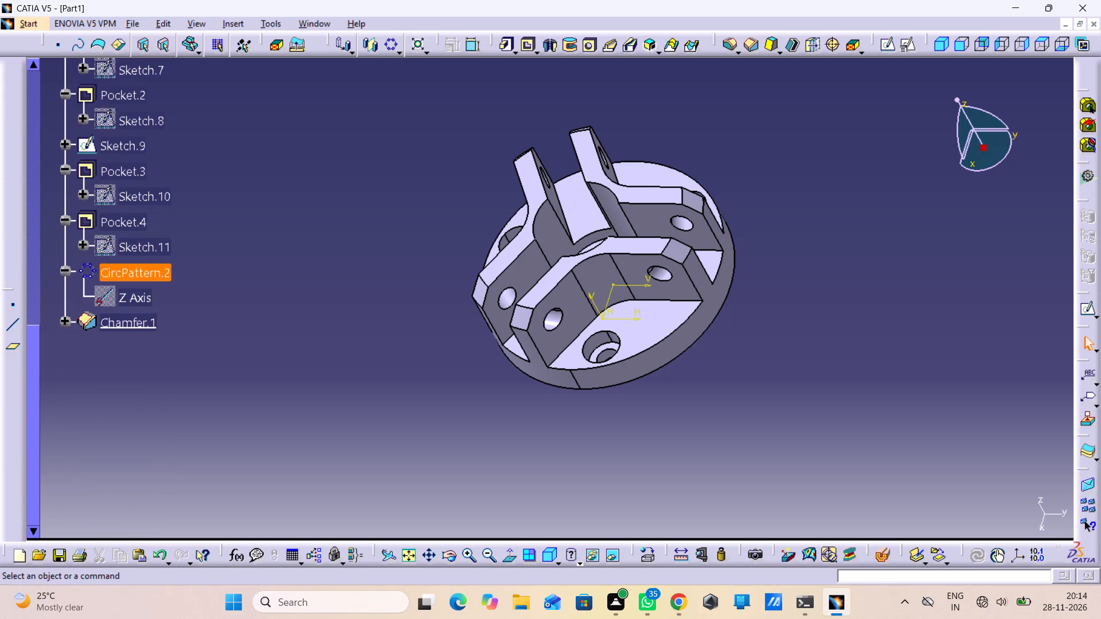
scroll(119, 287, "up", 5)
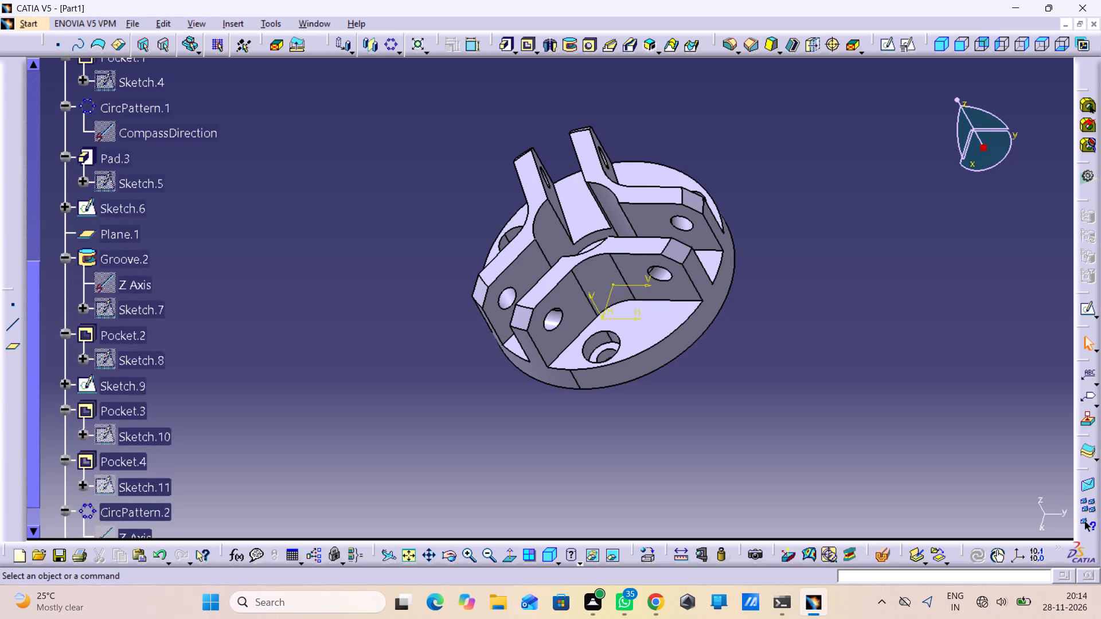
scroll(130, 278, "up", 2)
scroll(131, 272, "down", 4)
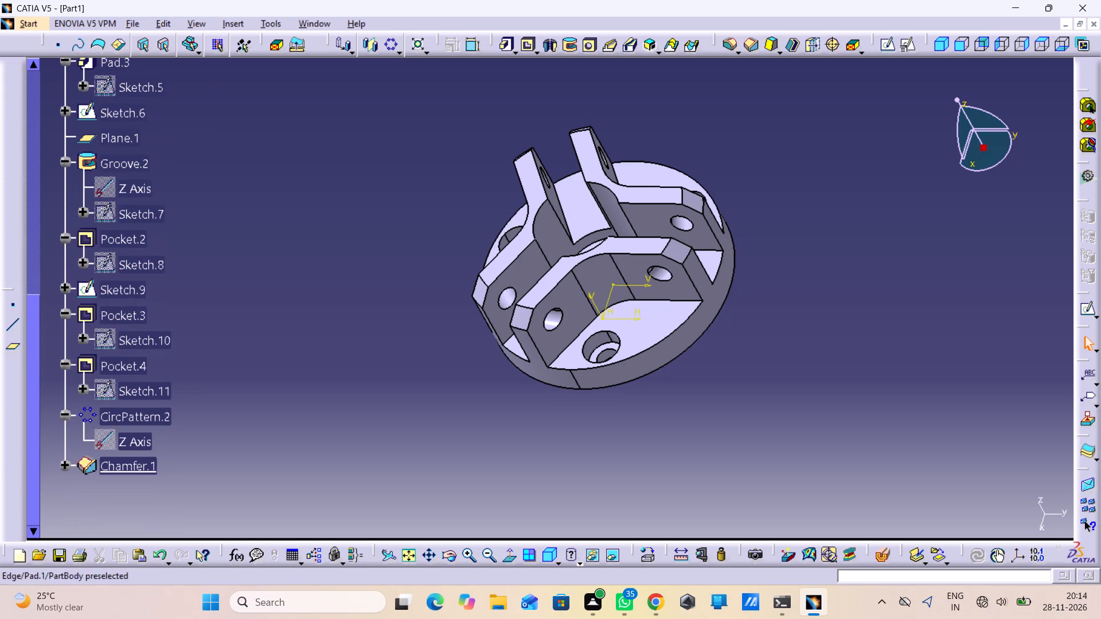
right_click(612, 284)
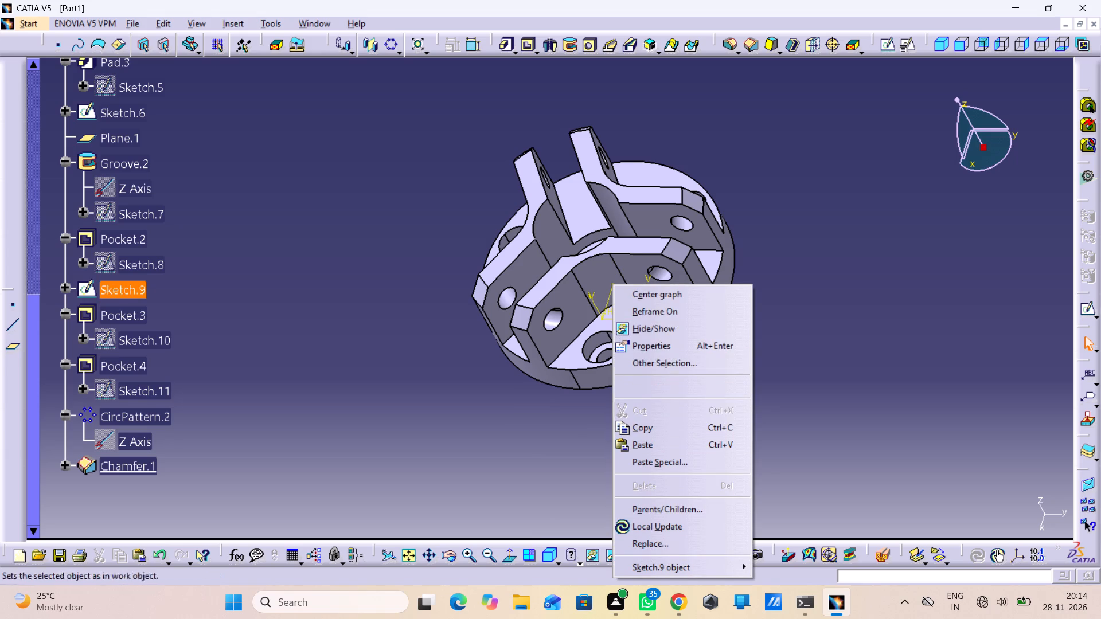
left_click(650, 329)
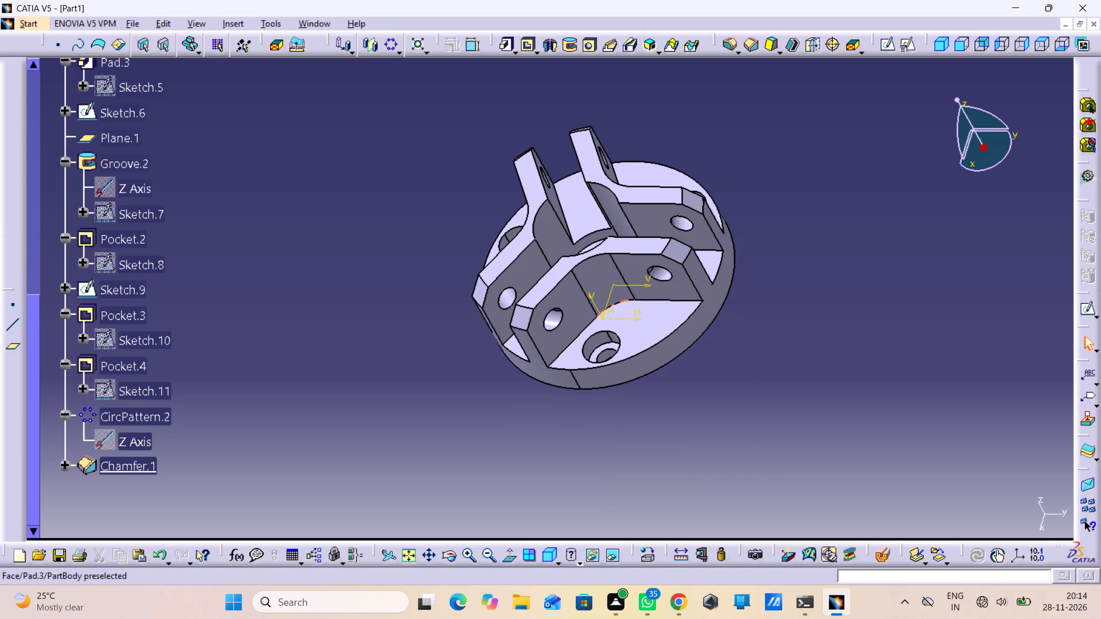
Hide all planes in the part at once.
left_click(612, 287)
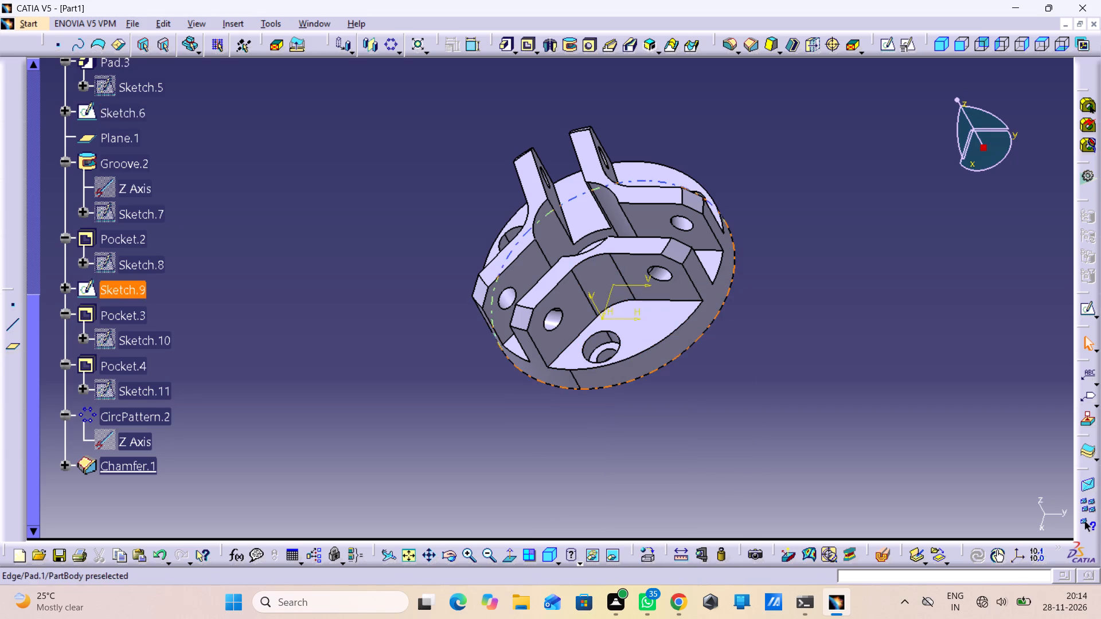
middle_click_drag(552, 410, 620, 258)
right_click_drag(556, 384, 611, 268)
middle_click_drag(618, 271, 627, 136)
right_click_drag(624, 227, 627, 136)
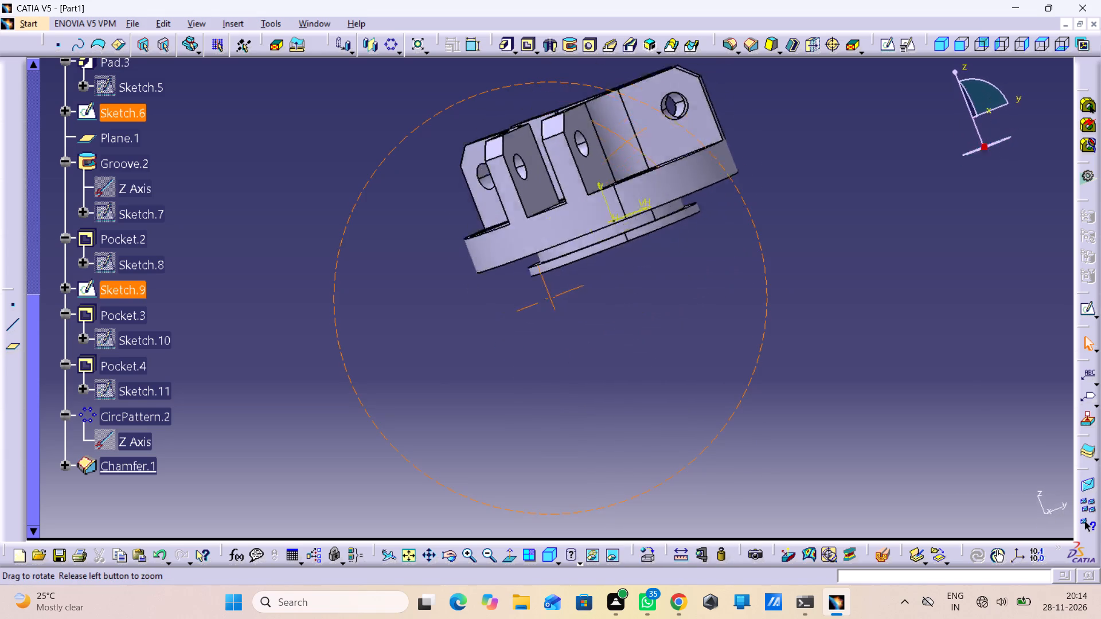
right_click_drag(627, 136, 609, 79)
middle_click_drag(627, 136, 609, 79)
left_click(588, 256)
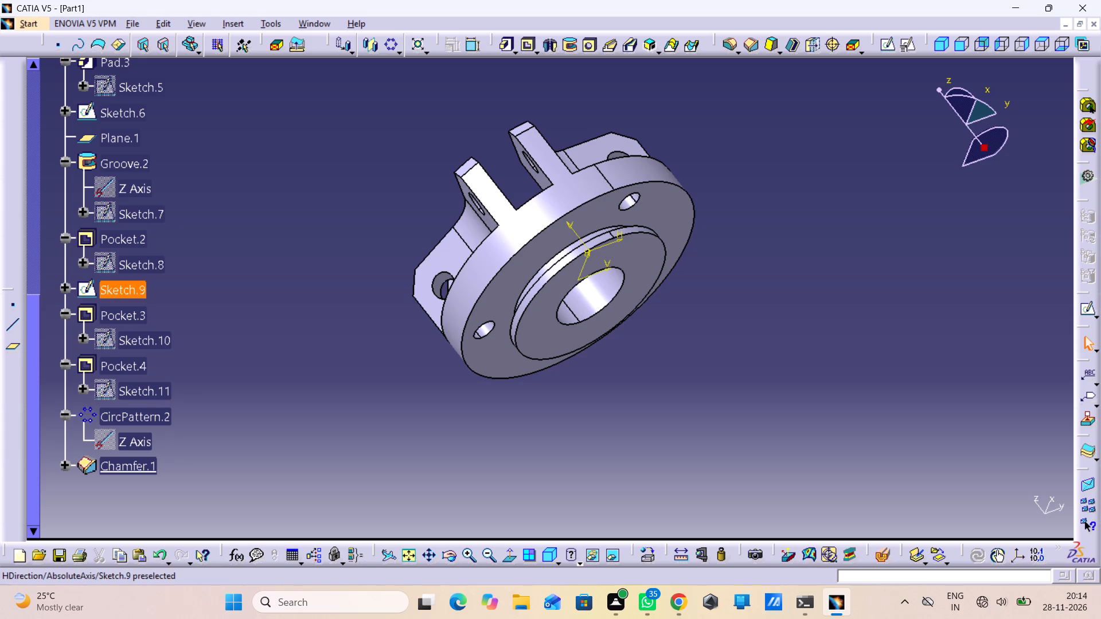
scroll(227, 213, "up", 3)
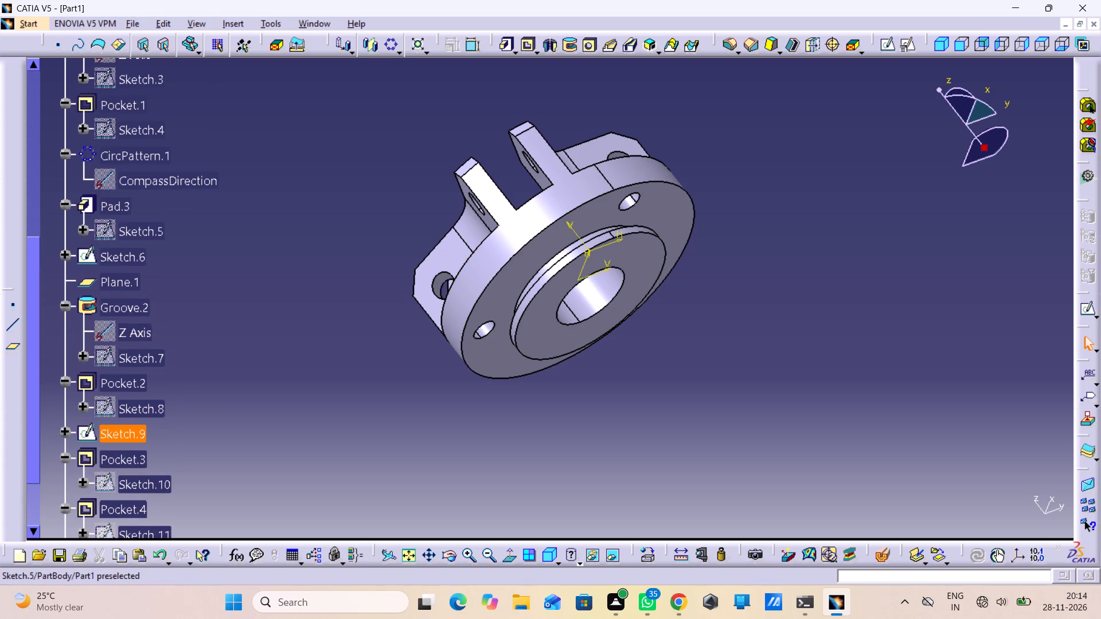
scroll(155, 224, "up", 1)
scroll(174, 209, "down", 1)
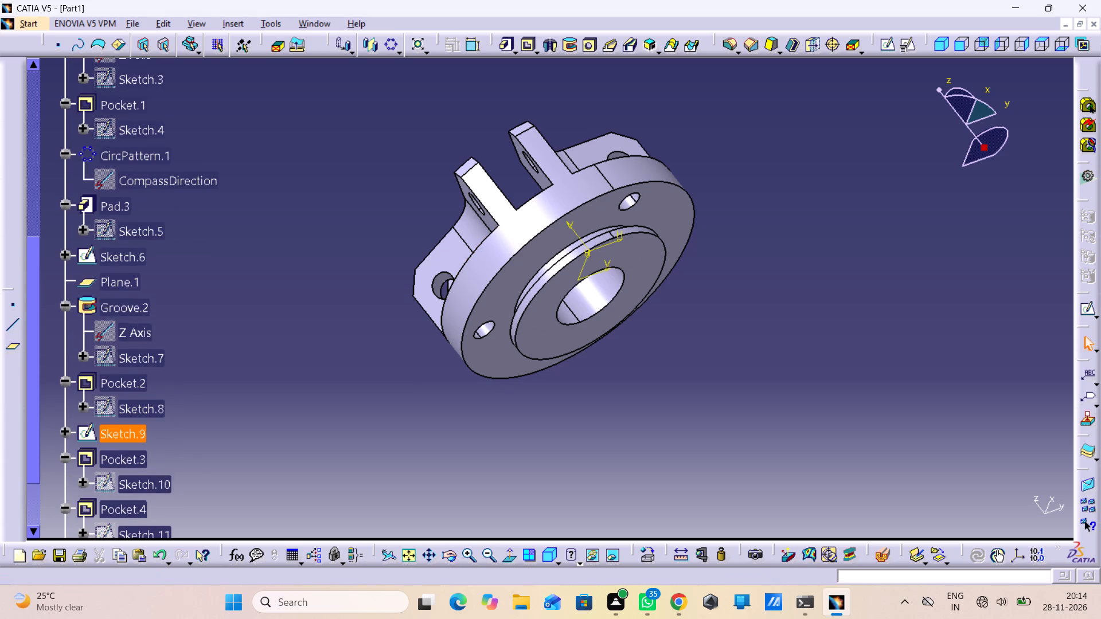
left_click(272, 16)
left_click(275, 19)
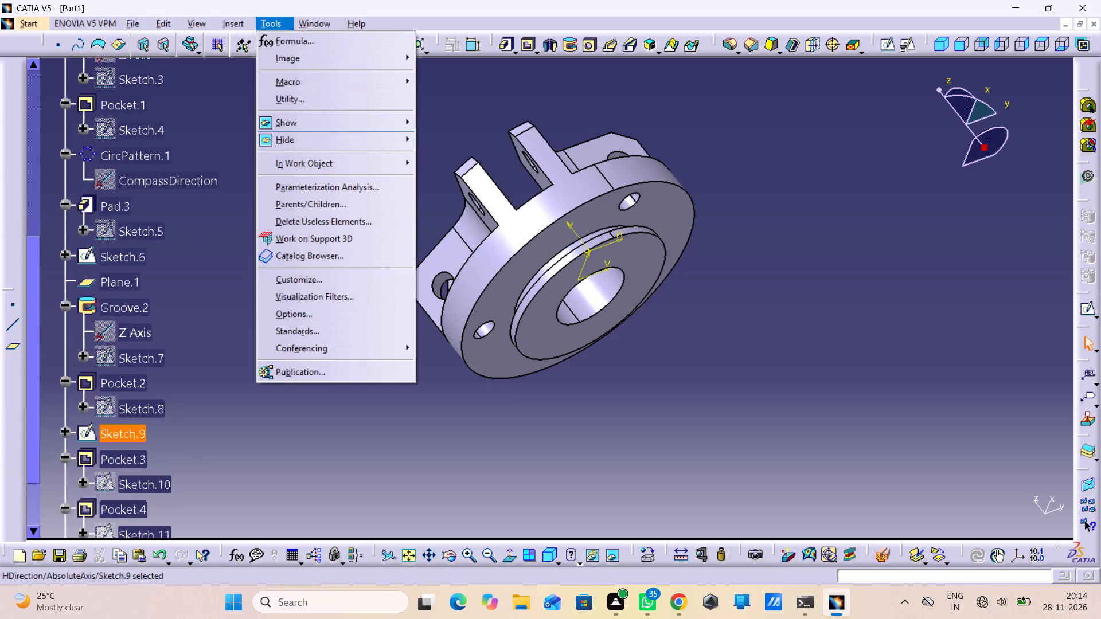
left_click(301, 133)
left_click(440, 220)
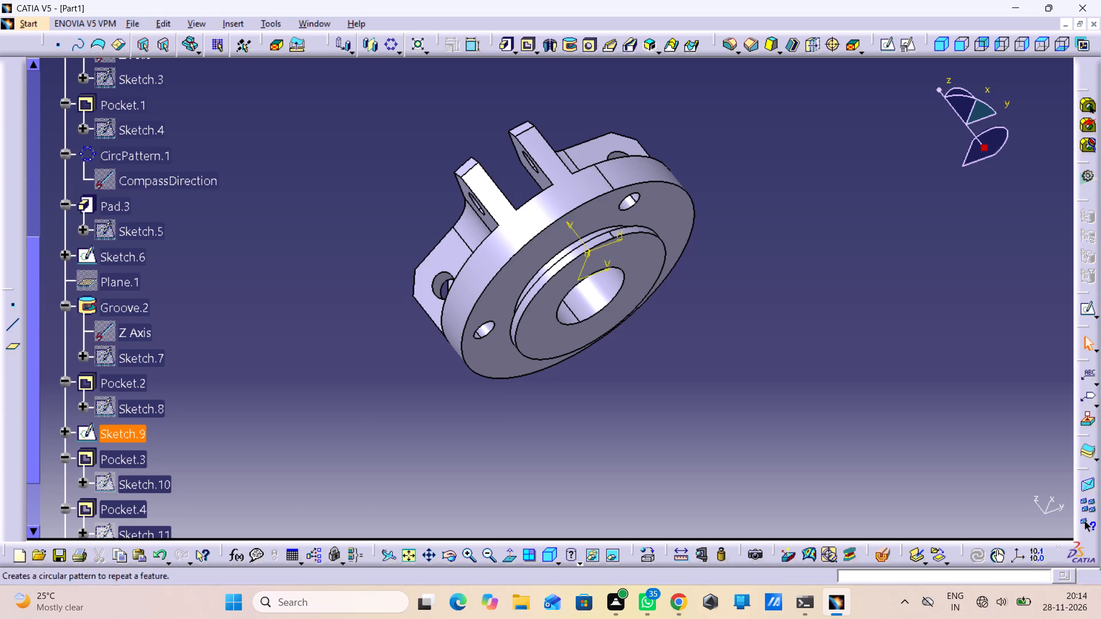
Hide all sketches in the part so no sketch axes show on the model.
left_click(281, 25)
left_click(325, 140)
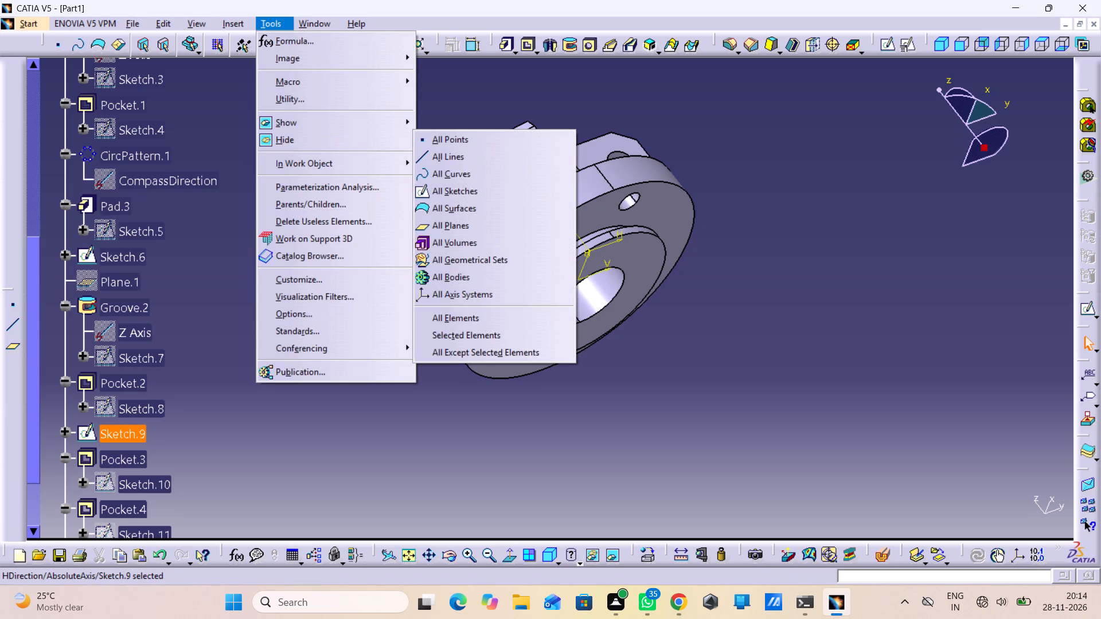
left_click(458, 188)
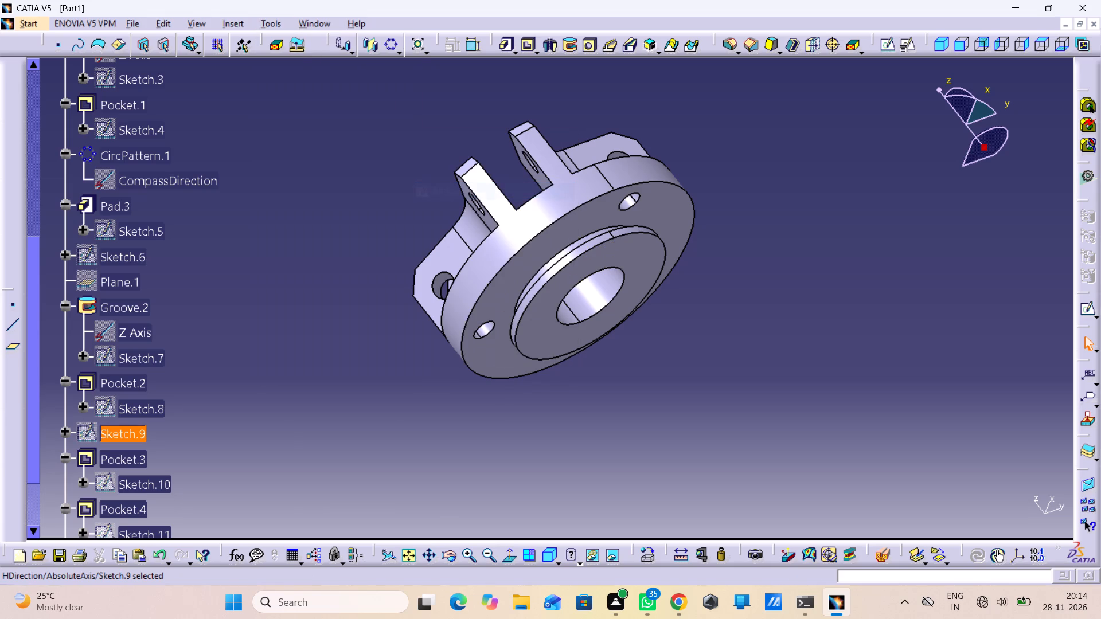
Save the part in the Drone folder as a CATPart named "3d p".
middle_click_drag(569, 177, 642, 317)
right_click_drag(569, 177, 657, 341)
middle_click_drag(572, 229, 587, 257)
right_click(586, 247)
middle_click_drag(665, 247, 676, 275)
right_click(673, 247)
middle_click_drag(674, 279, 671, 306)
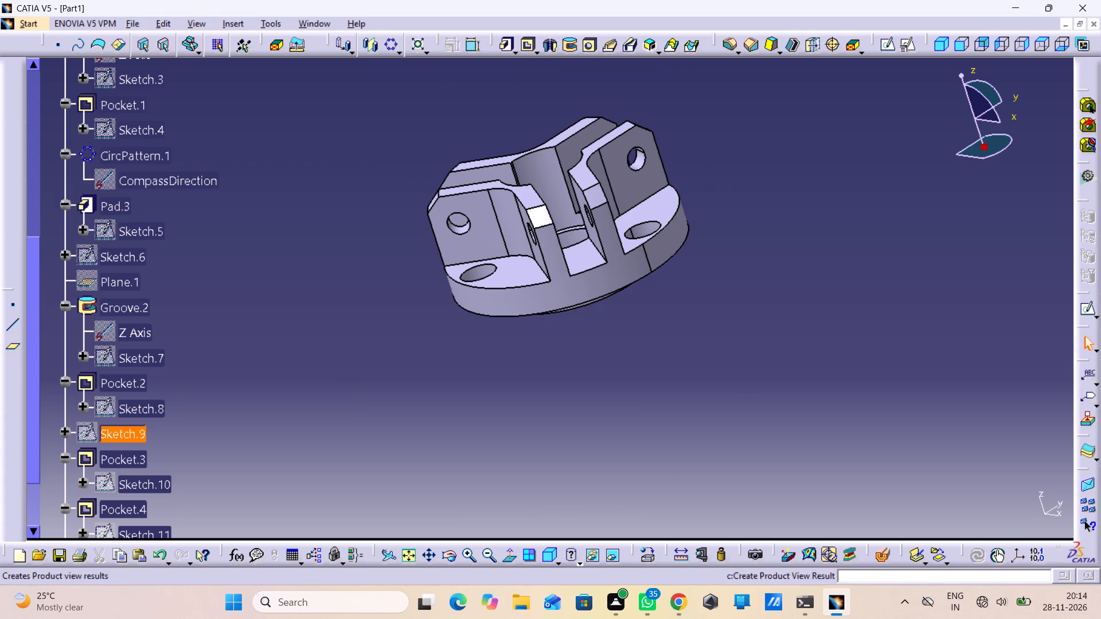
left_click(931, 319)
key("ctrl+s")
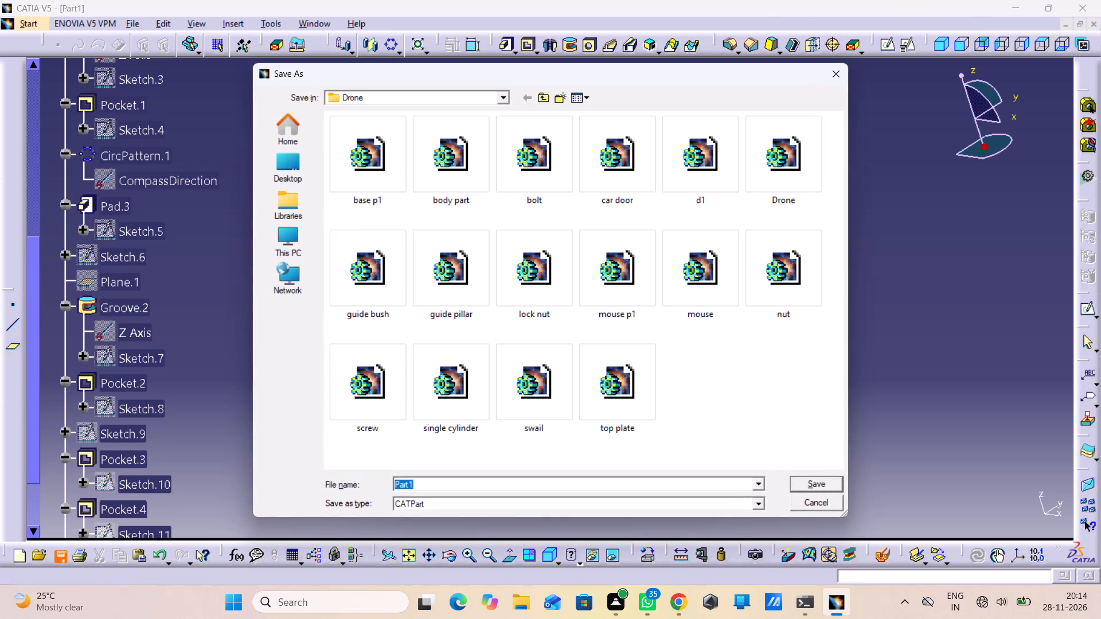
type("3d")
key("space")
key("p")
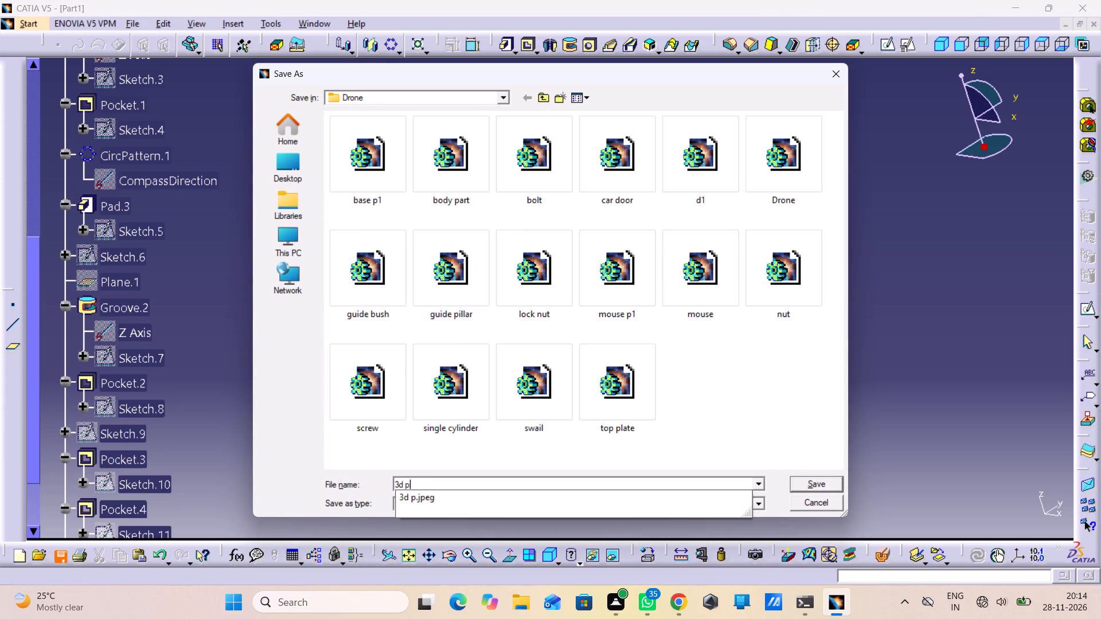
key("Return")
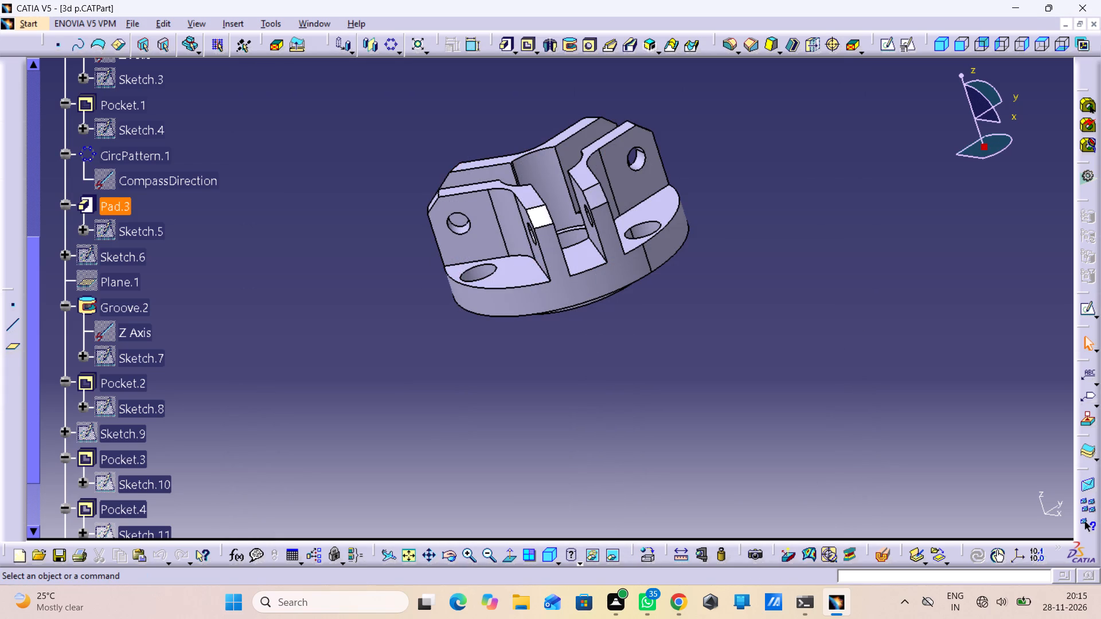
Set the fill color of Pad.3, the V-shaped ribs, to yellow in its graphic properties.
left_click(475, 204)
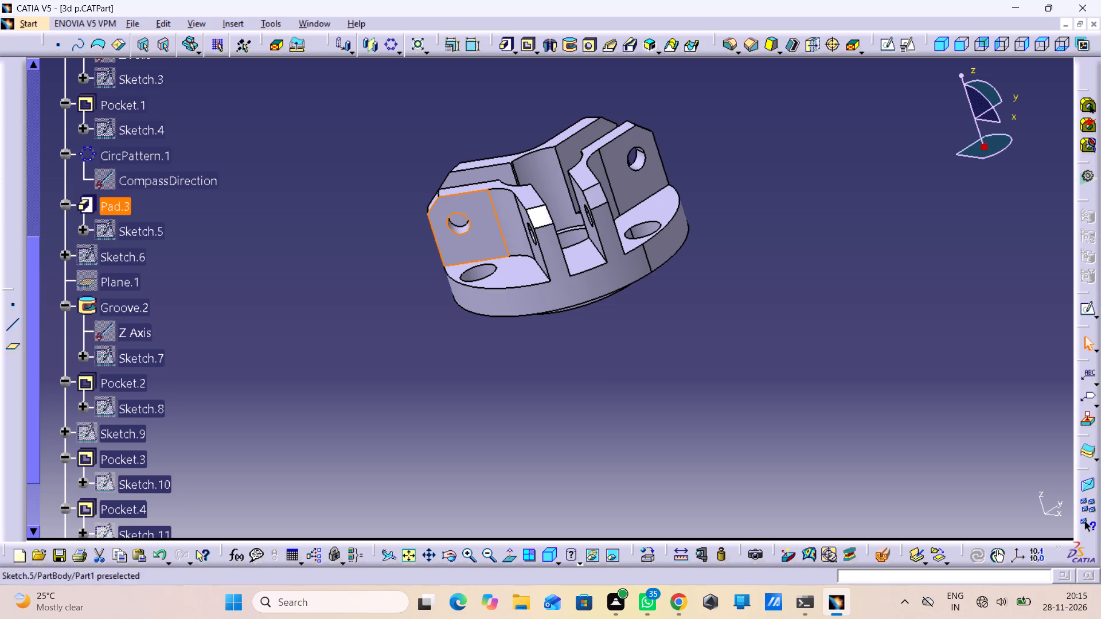
left_click(104, 207)
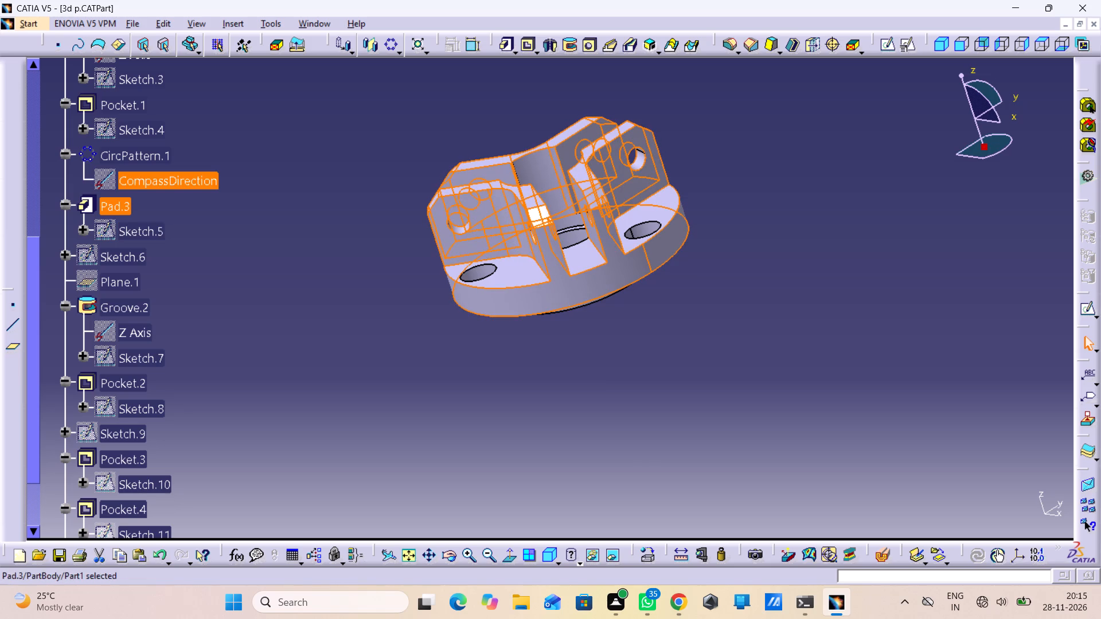
scroll(142, 130, "up", 4)
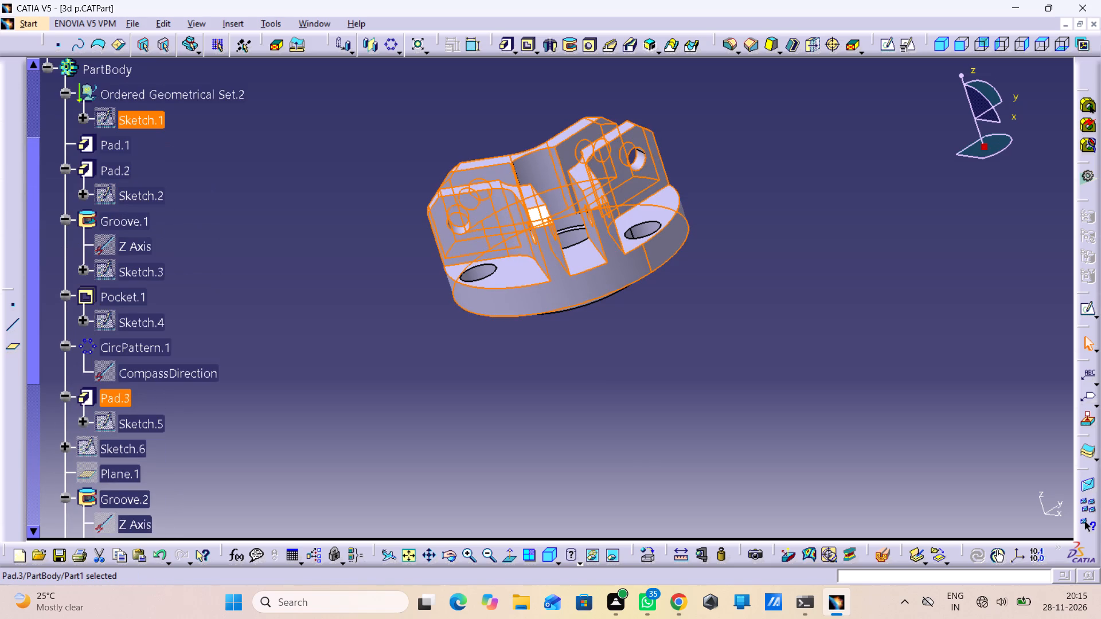
key("alt+Return")
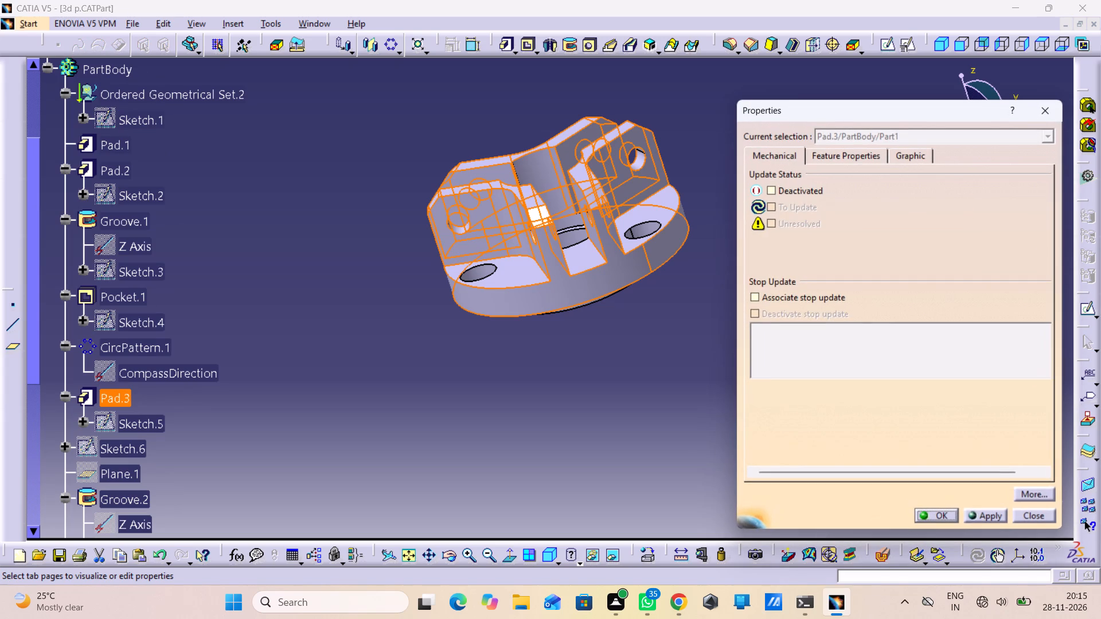
left_click(917, 152)
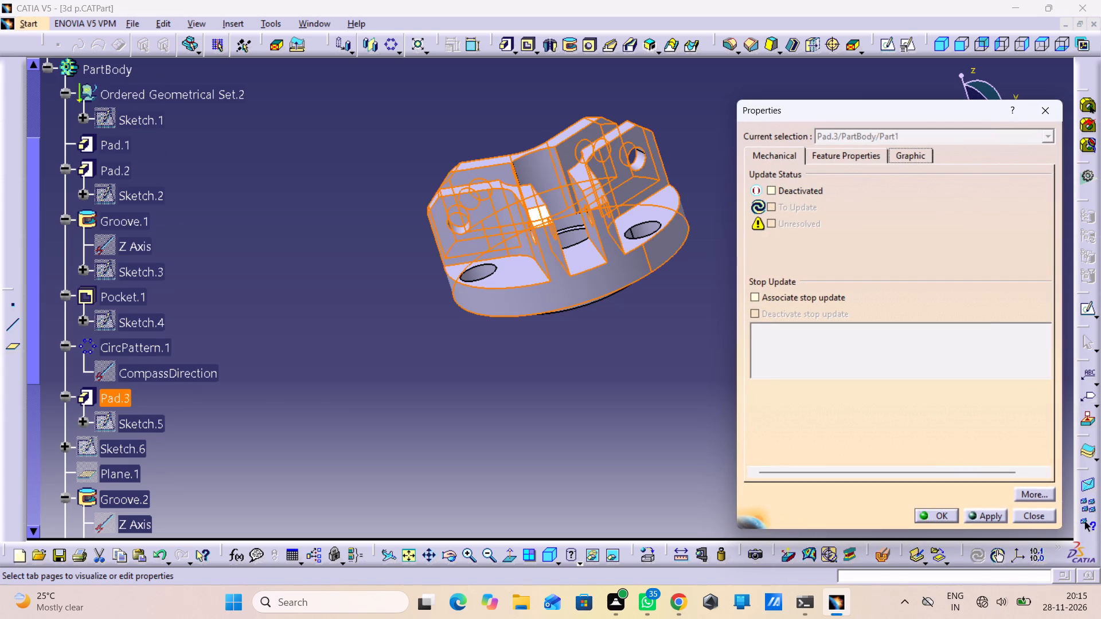
left_click(821, 197)
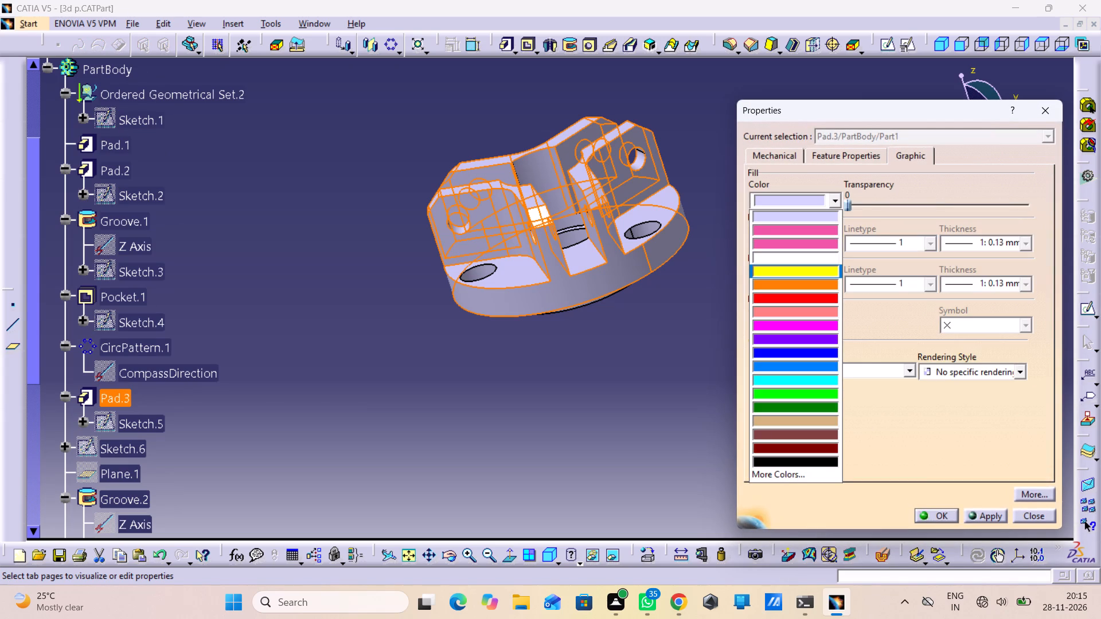
left_click(795, 275)
left_click(940, 512)
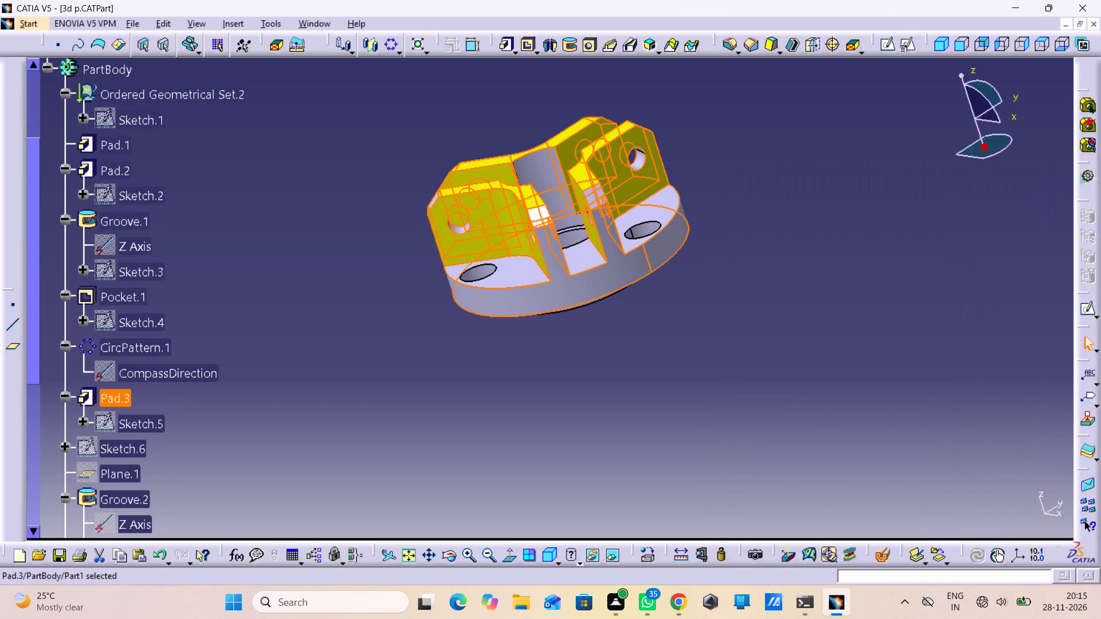
Set the fill color of the disc's outer rim face on Pad.1 to bright green.
left_click(619, 232)
left_click(624, 308)
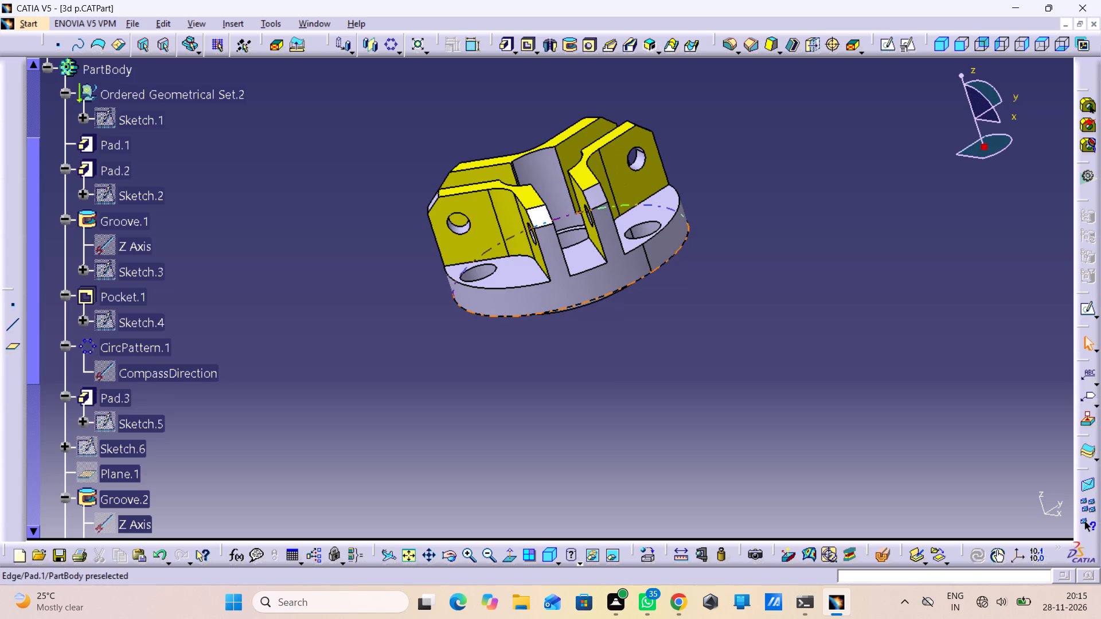
left_click(604, 230)
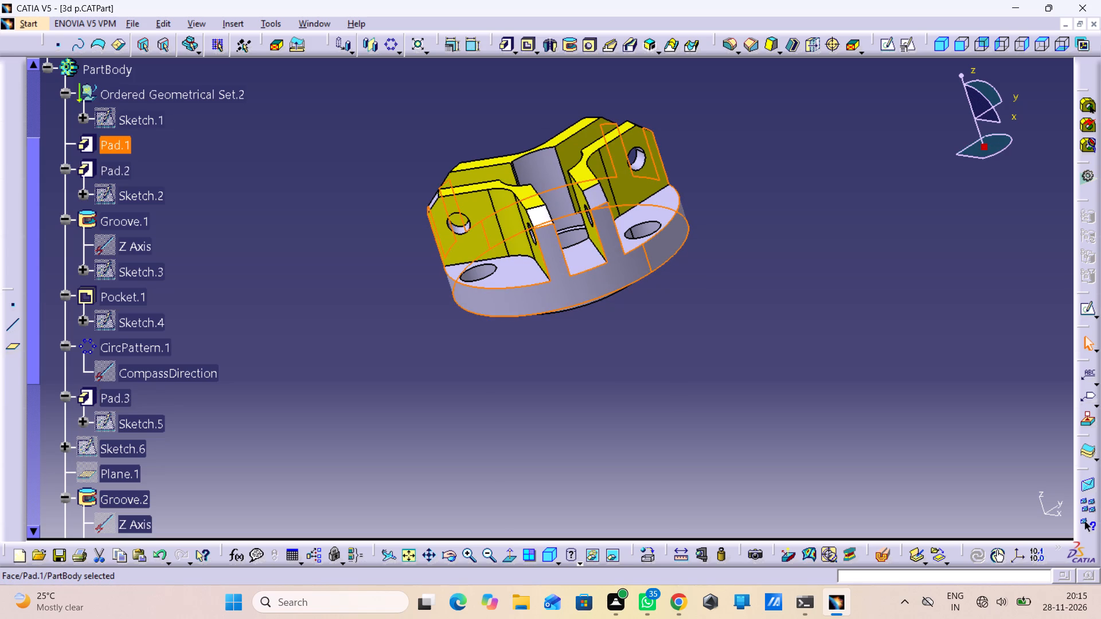
key("alt+Return")
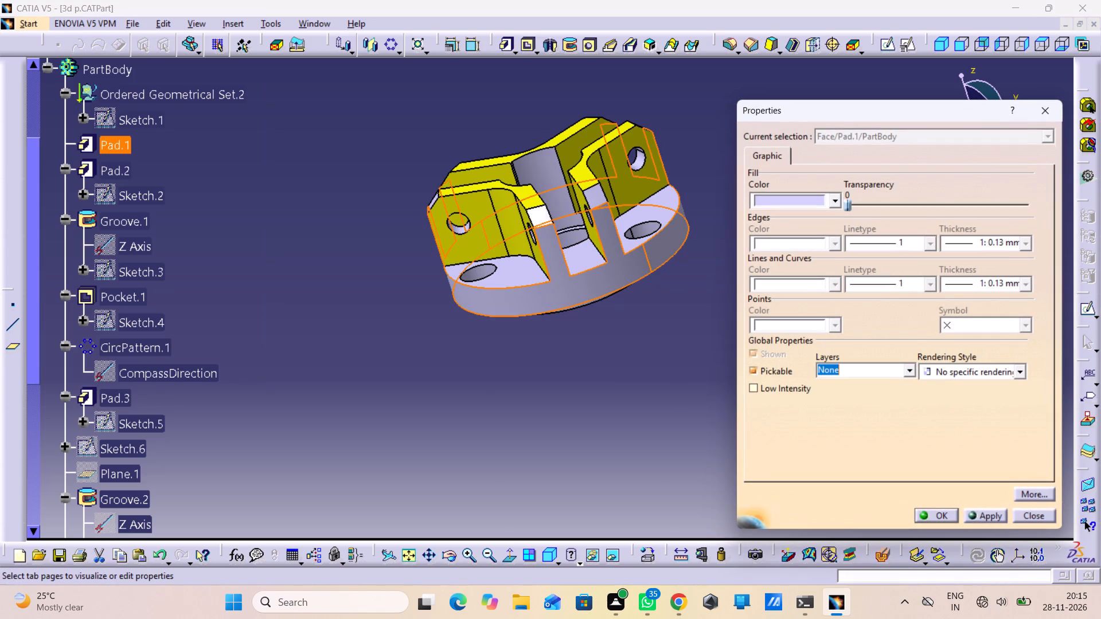
left_click_drag(803, 195, 803, 201)
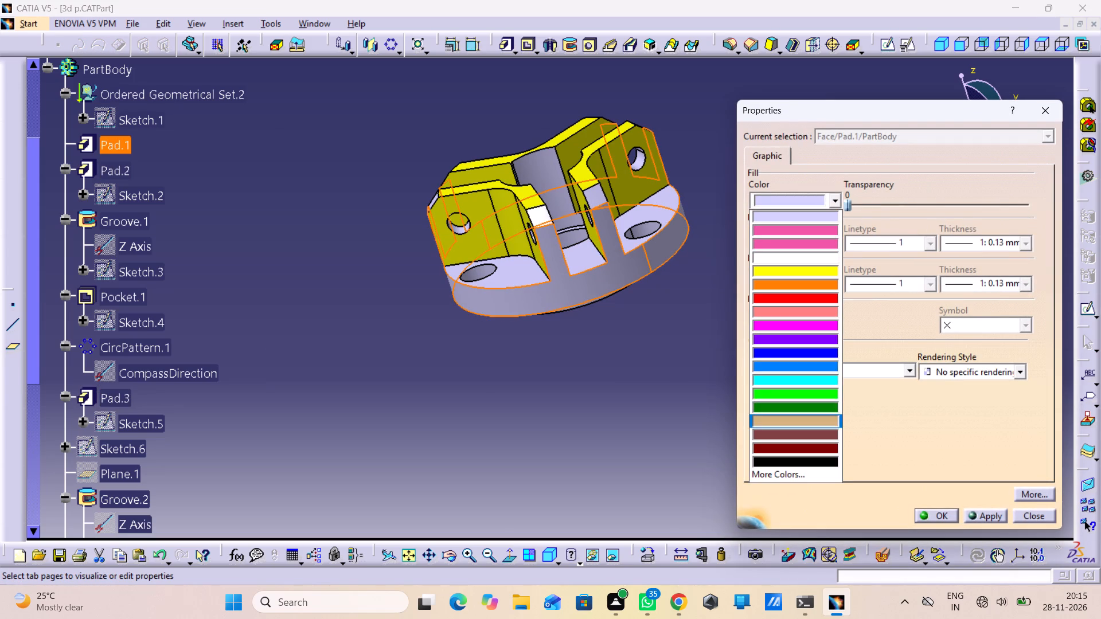
left_click(783, 392)
left_click(935, 520)
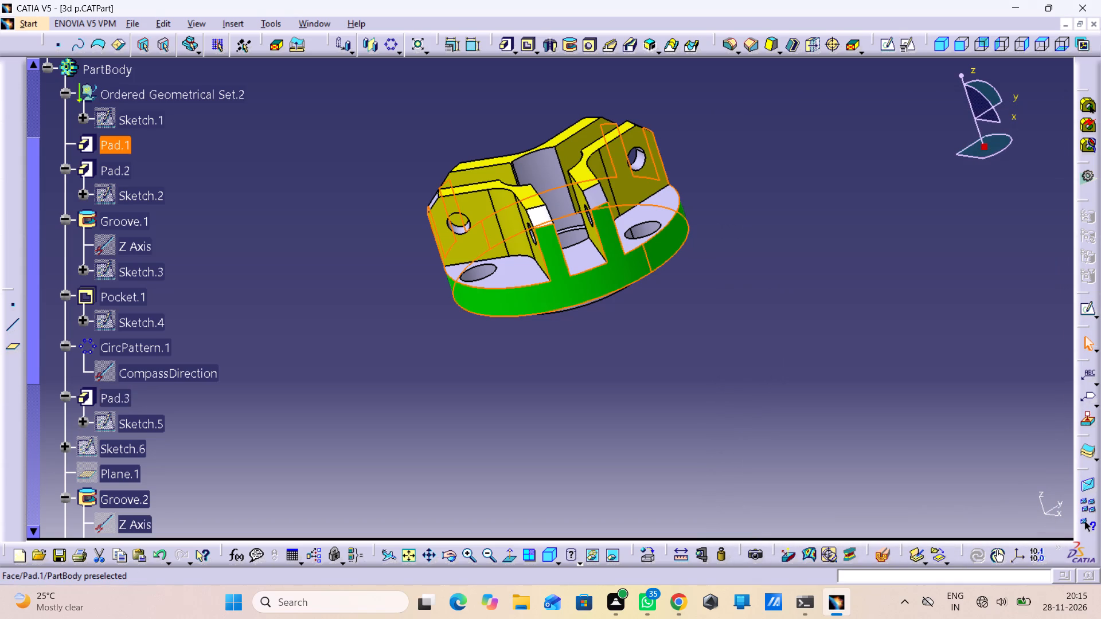
Set the fill color of the whole Pad.1 feature, the base disc, to magenta in its properties.
middle_click_drag(607, 272, 647, 378)
right_click_drag(607, 272, 647, 378)
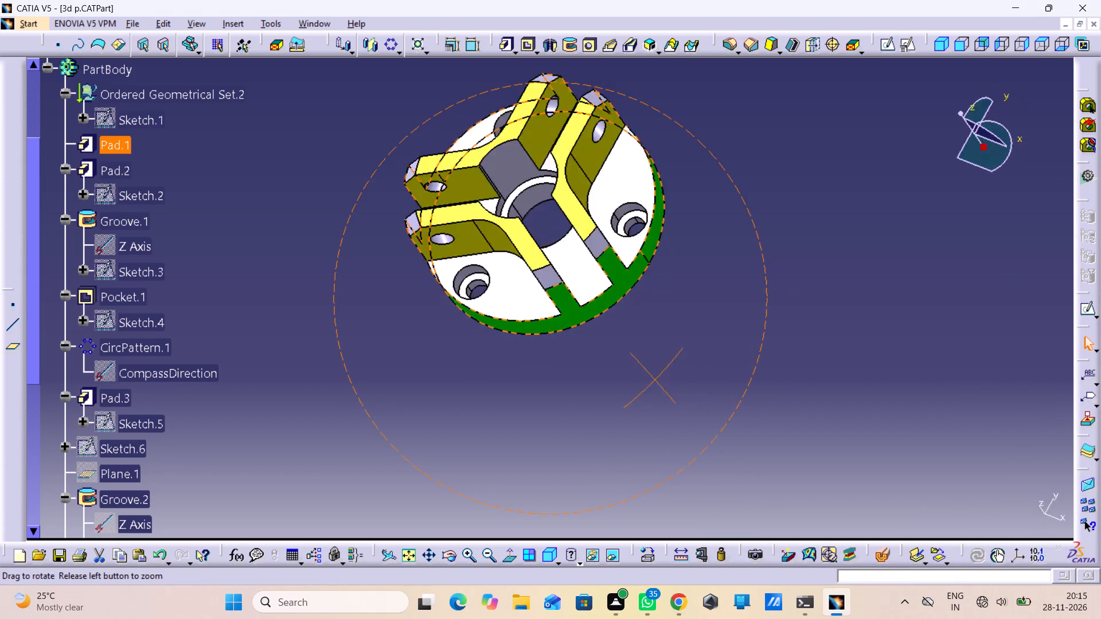
middle_click_drag(647, 378, 545, 383)
right_click_drag(647, 378, 548, 381)
left_click(635, 187)
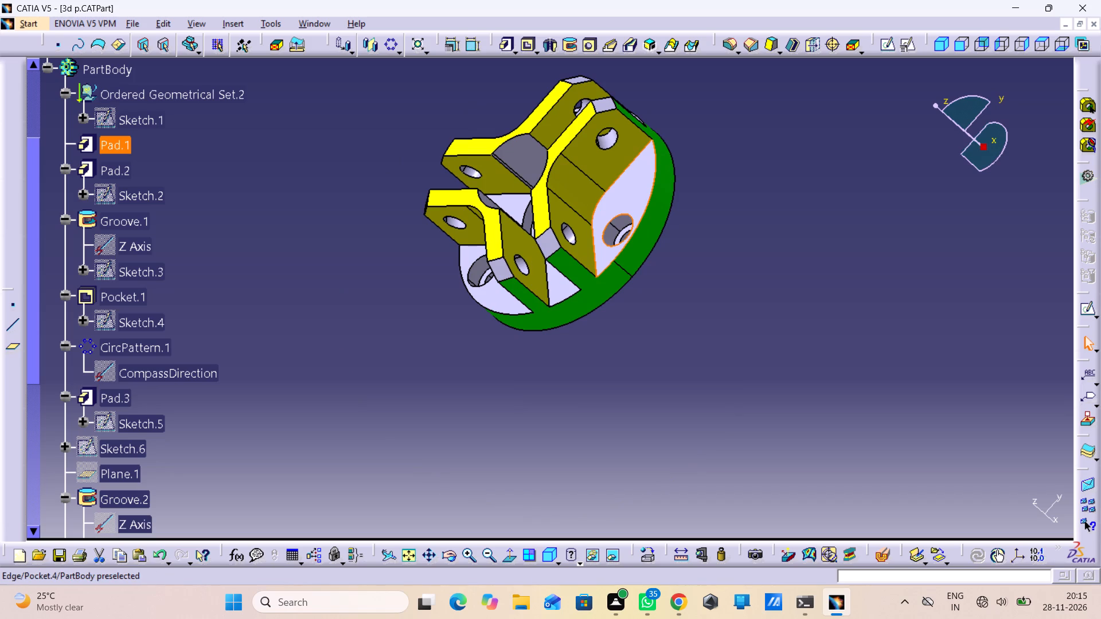
left_click(617, 206)
left_click_drag(214, 315, 240, 307)
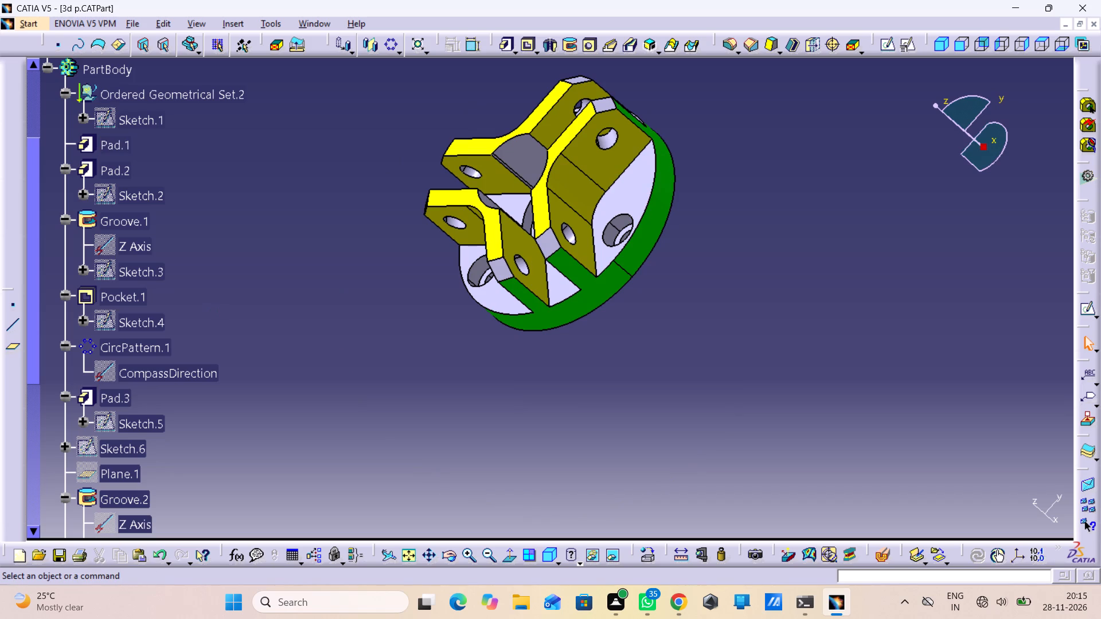
left_click(638, 199)
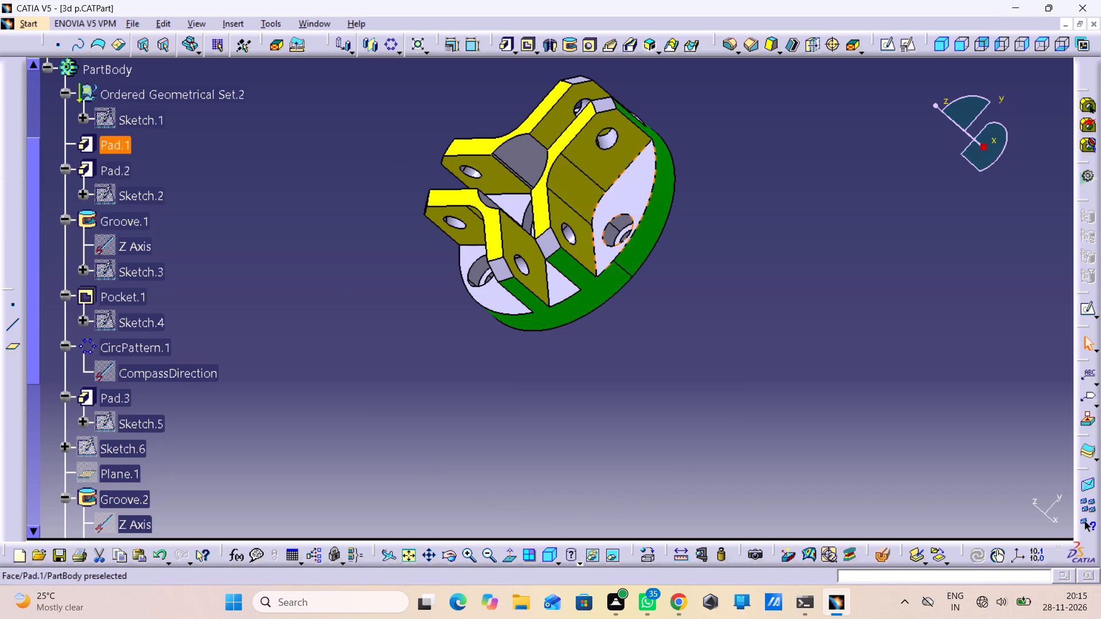
left_click(112, 147)
right_click(119, 136)
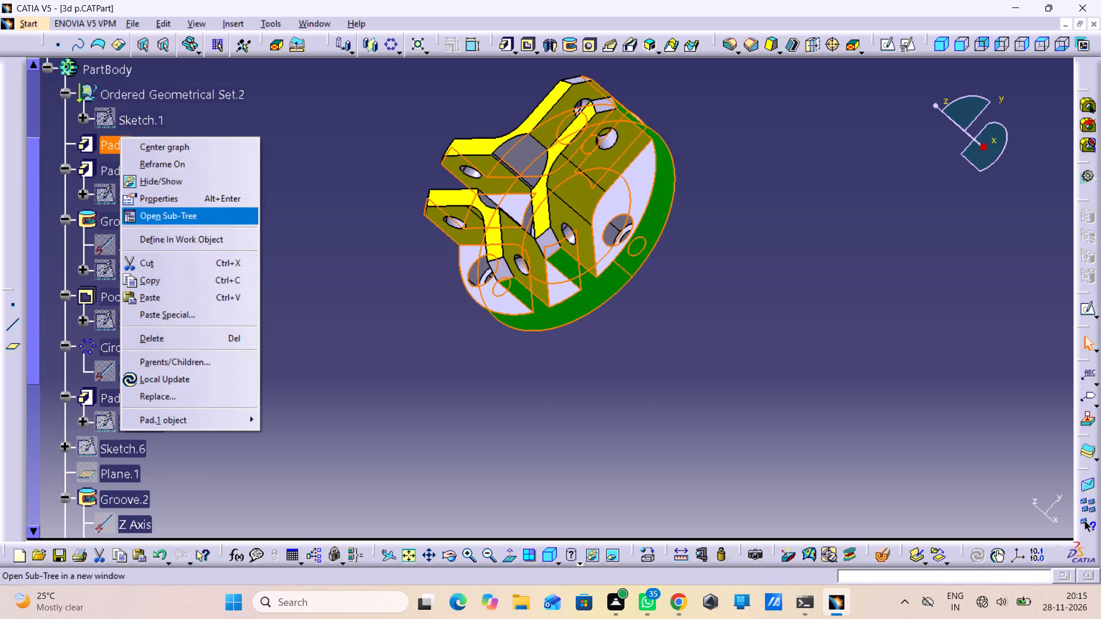
left_click(182, 199)
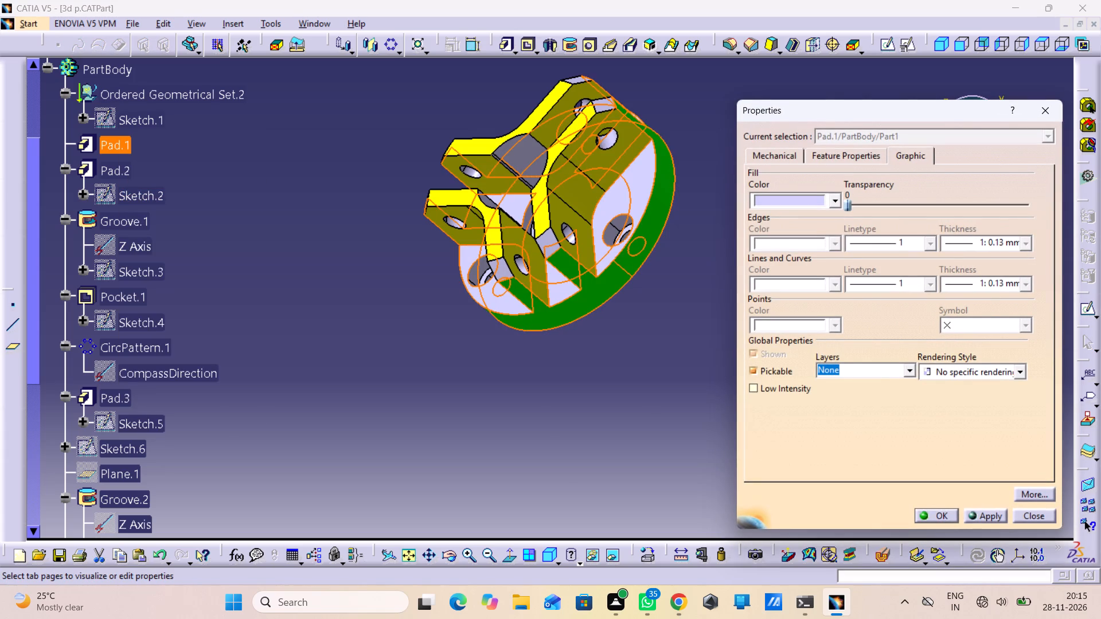
left_click(791, 201)
left_click(787, 326)
left_click(916, 515)
left_click(807, 455)
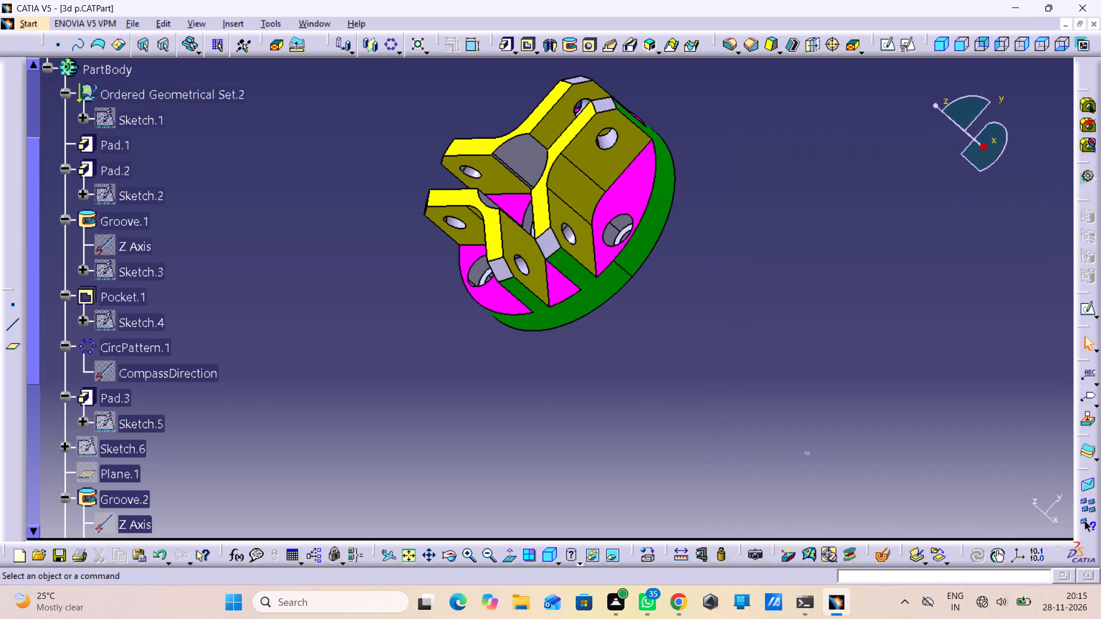
Set the fill color of Pad.2, the smaller round boss on the disc's back, to cyan in its graphic properties.
middle_click_drag(713, 375, 448, 246)
right_click_drag(713, 369, 454, 248)
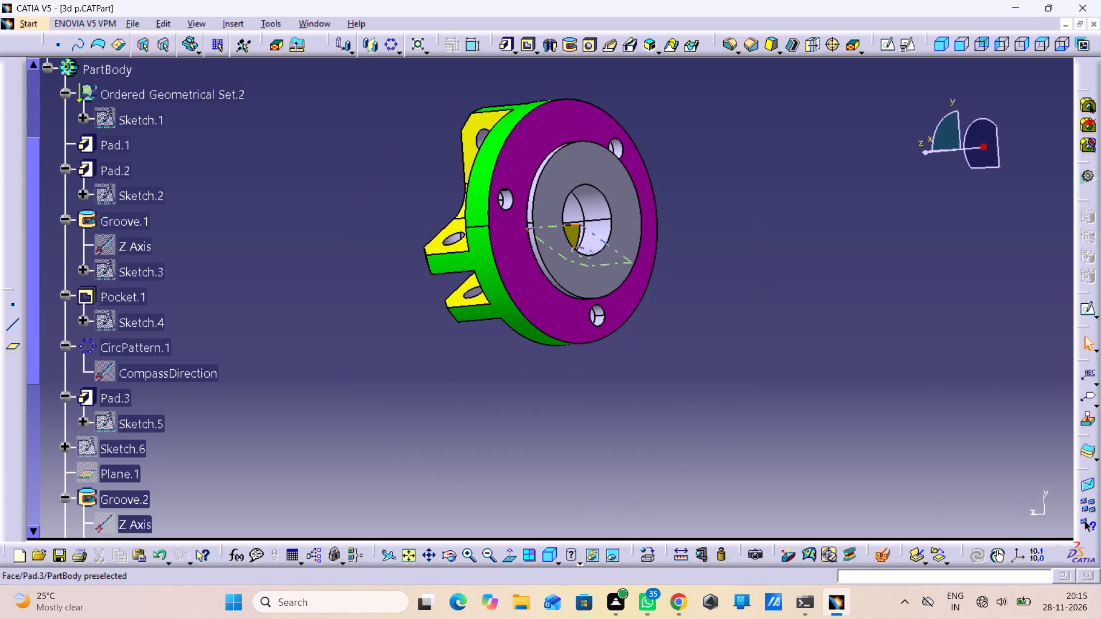
left_click(555, 225)
left_click(93, 169)
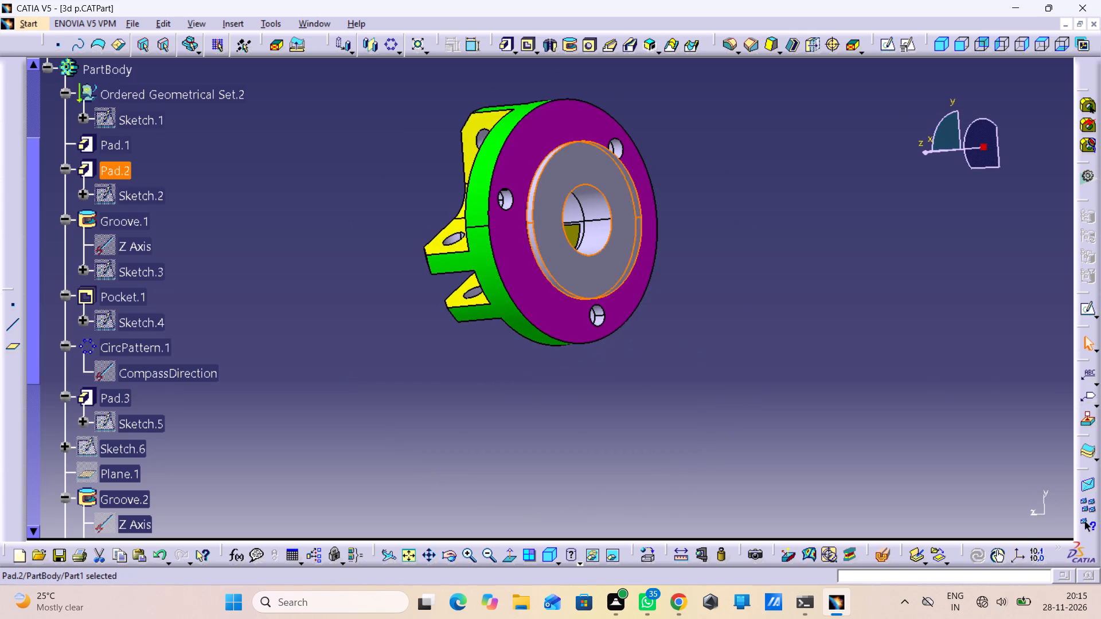
right_click(93, 169)
left_click(167, 235)
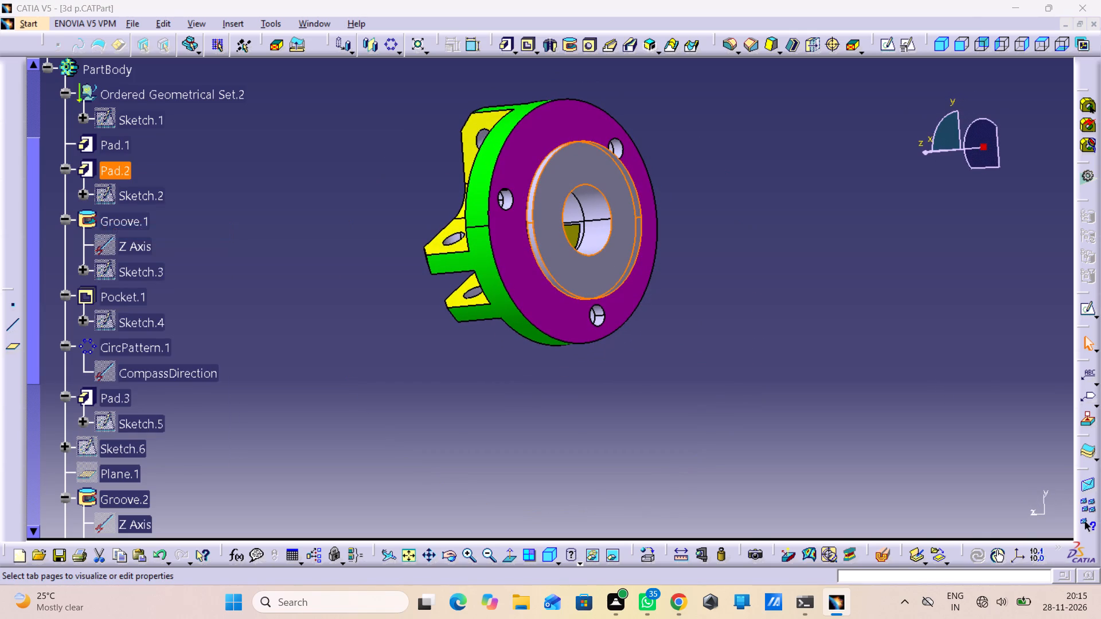
left_click_drag(792, 197, 792, 203)
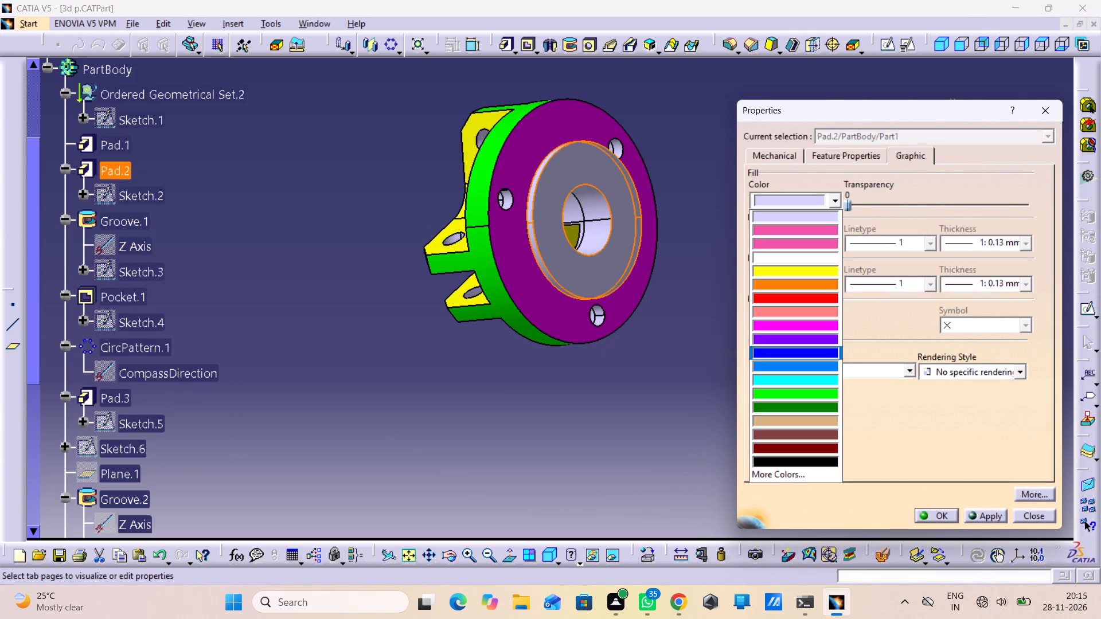
left_click(779, 381)
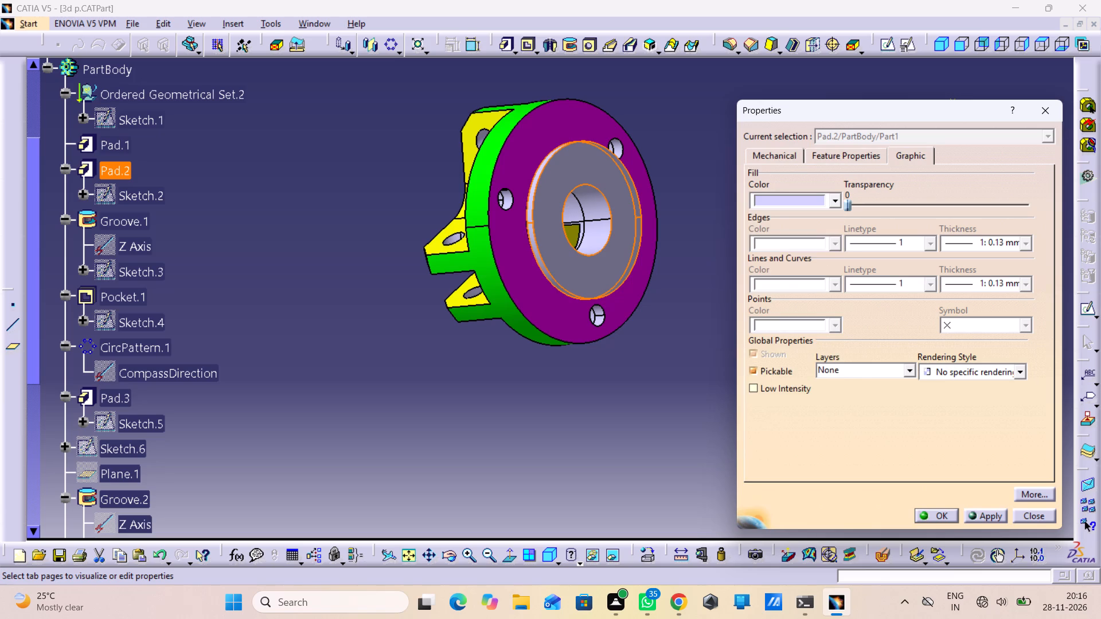
left_click(938, 512)
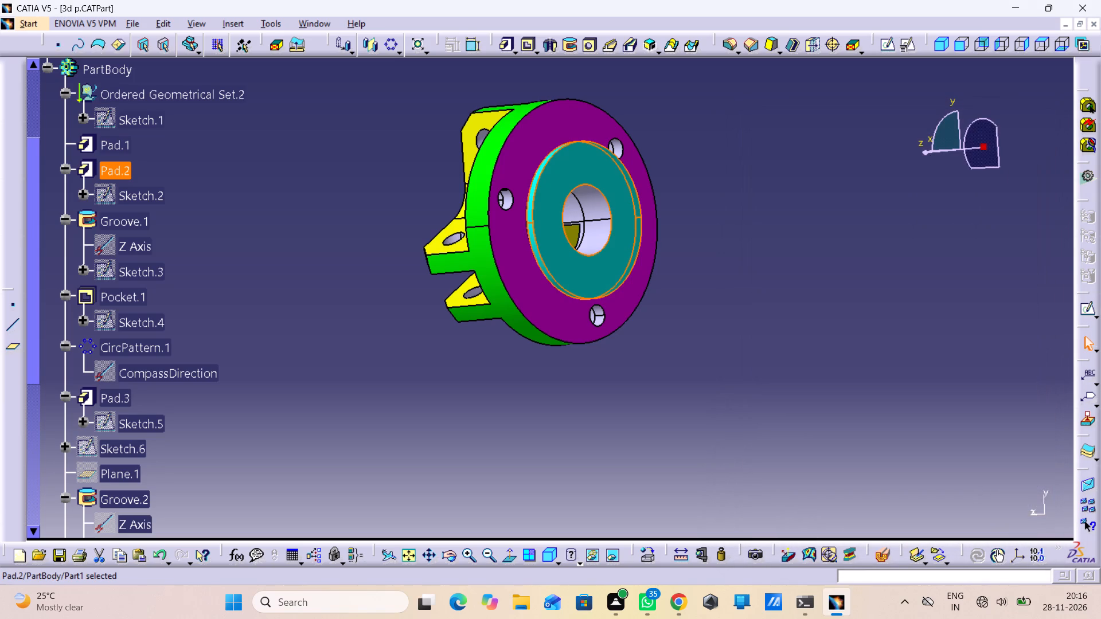
Set the fill color of Groove.1, the recessed neck between the base disc and the cyan boss, to blue.
middle_click_drag(653, 370, 760, 331)
right_click_drag(655, 370, 760, 331)
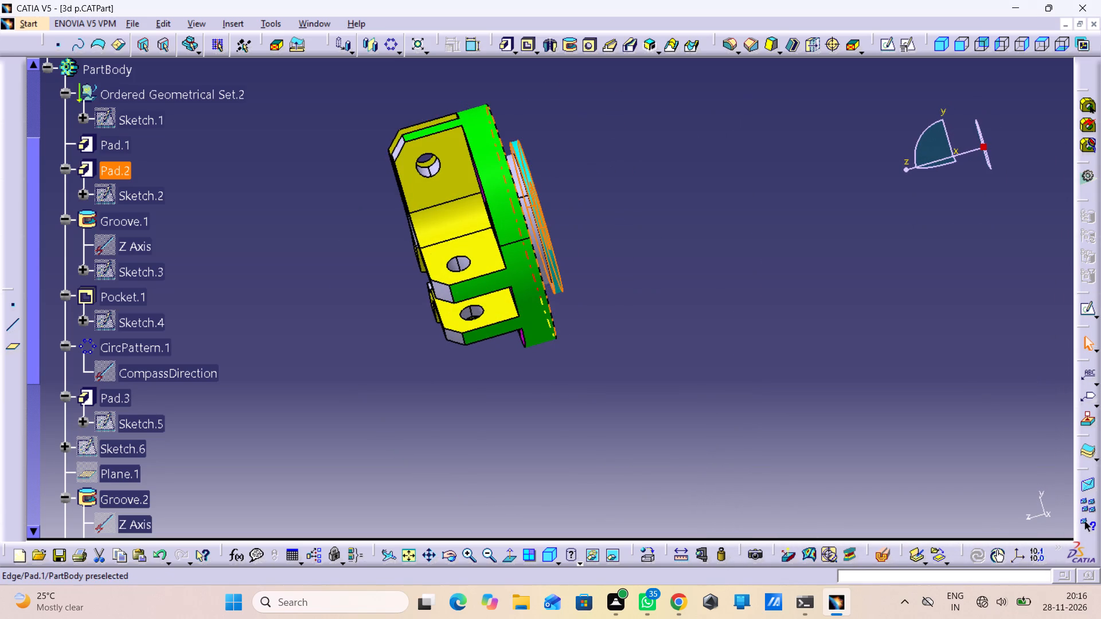
middle_click_drag(535, 284, 507, 209)
right_click(535, 284)
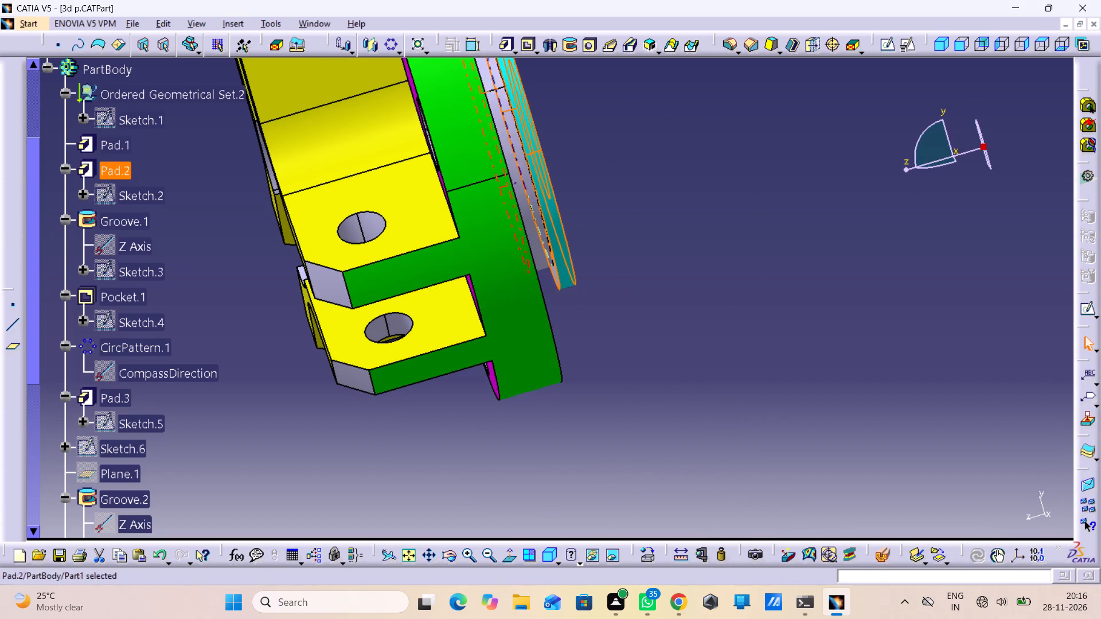
middle_click_drag(507, 155, 475, 68)
right_click(507, 155)
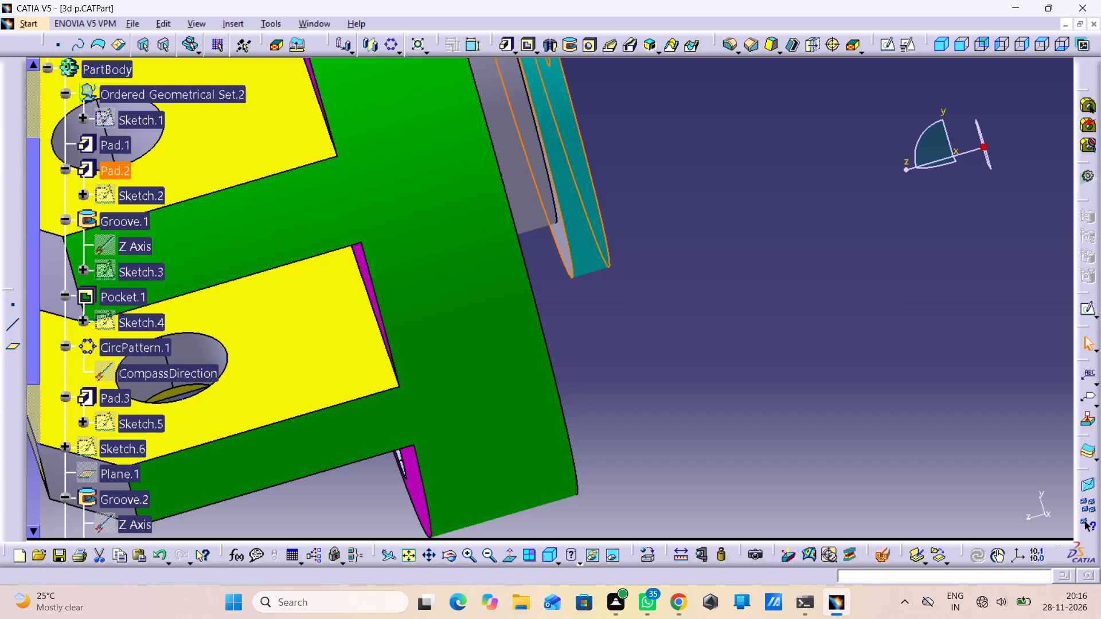
left_click(506, 119)
middle_click_drag(498, 136, 510, 240)
right_click(498, 137)
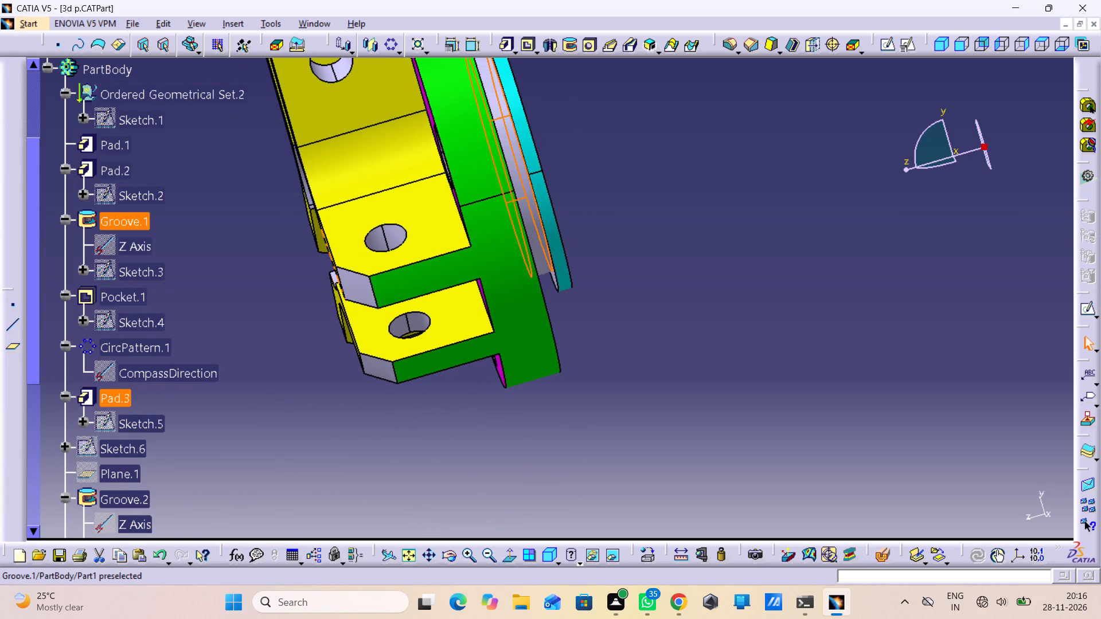
left_click(132, 227)
right_click(132, 227)
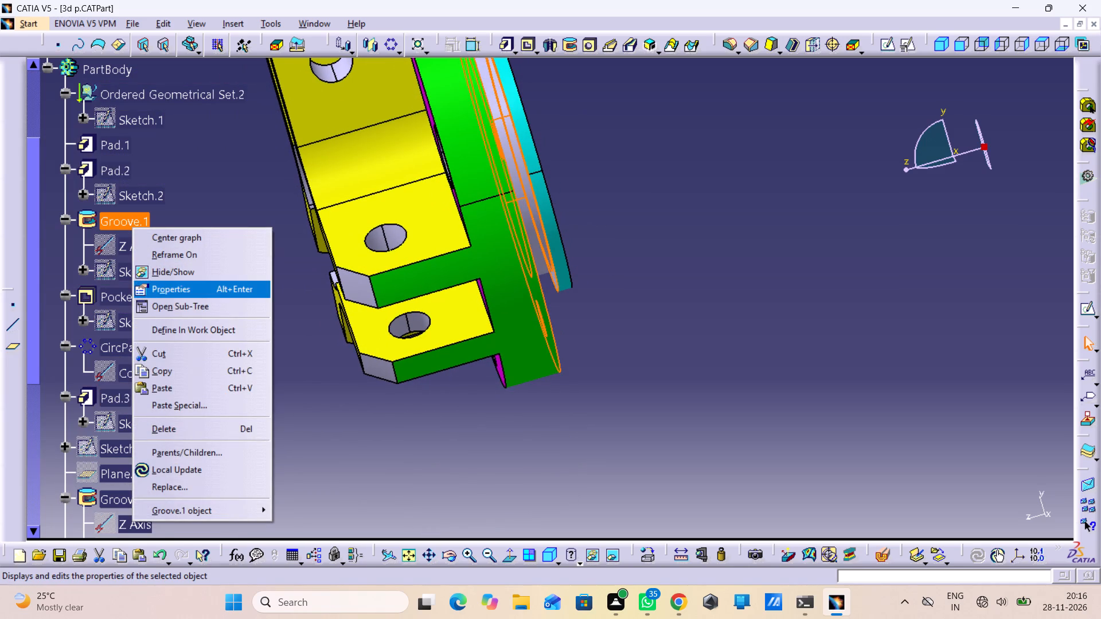
left_click(206, 292)
left_click(827, 205)
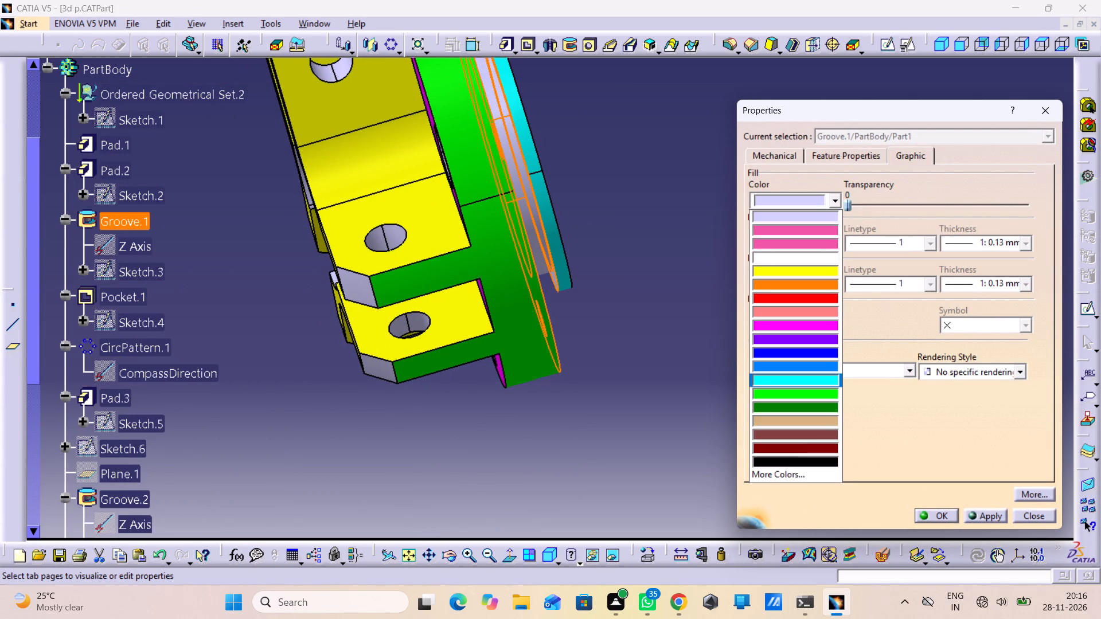
left_click(791, 350)
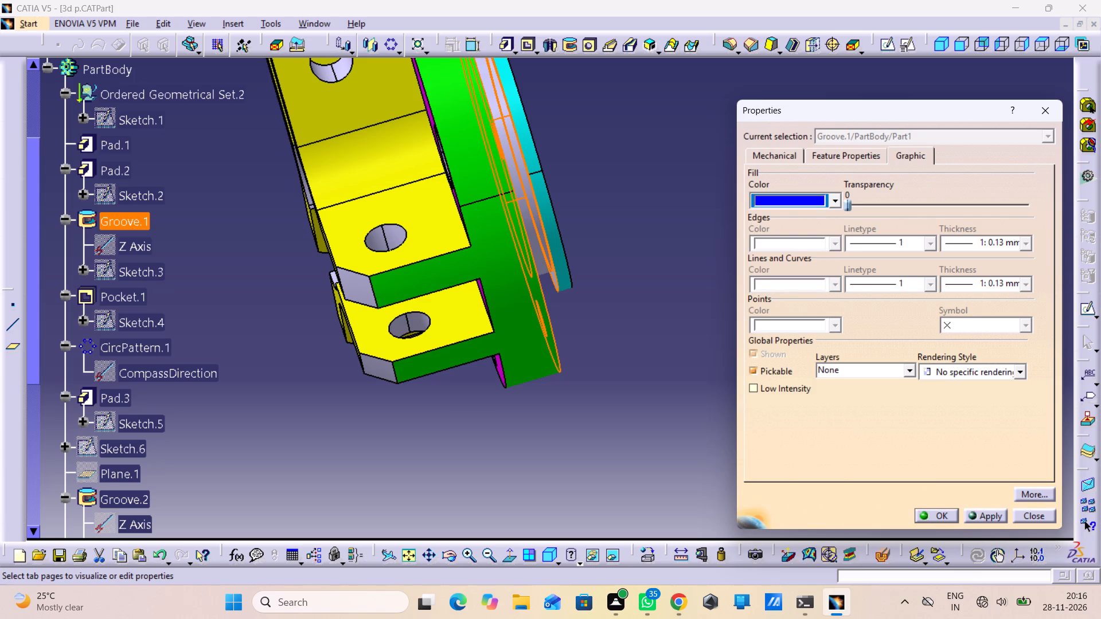
left_click(924, 519)
left_click(805, 447)
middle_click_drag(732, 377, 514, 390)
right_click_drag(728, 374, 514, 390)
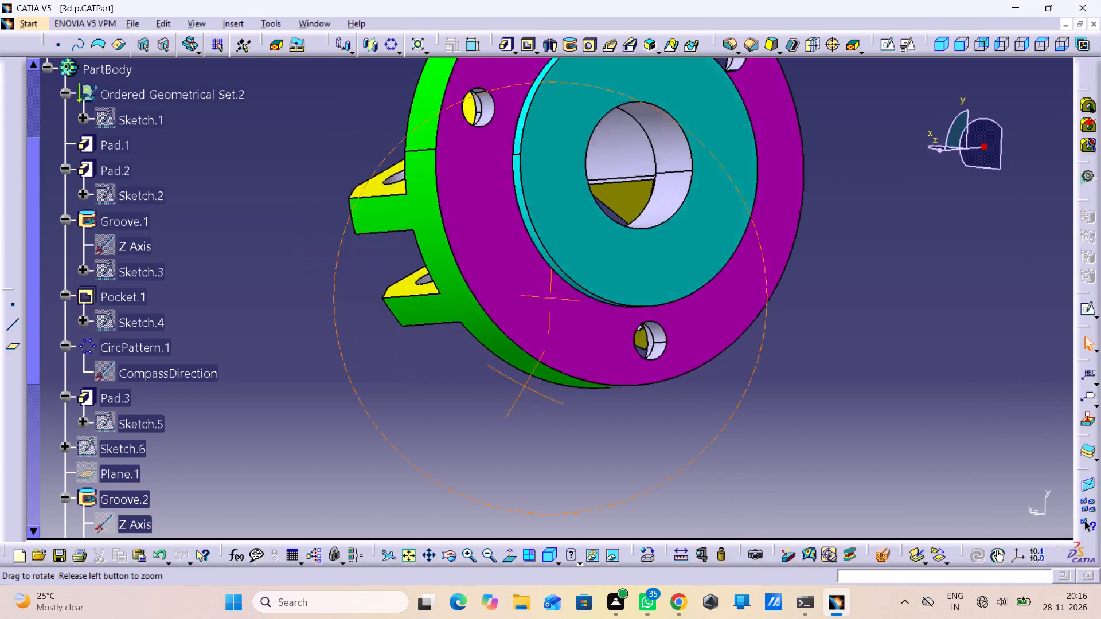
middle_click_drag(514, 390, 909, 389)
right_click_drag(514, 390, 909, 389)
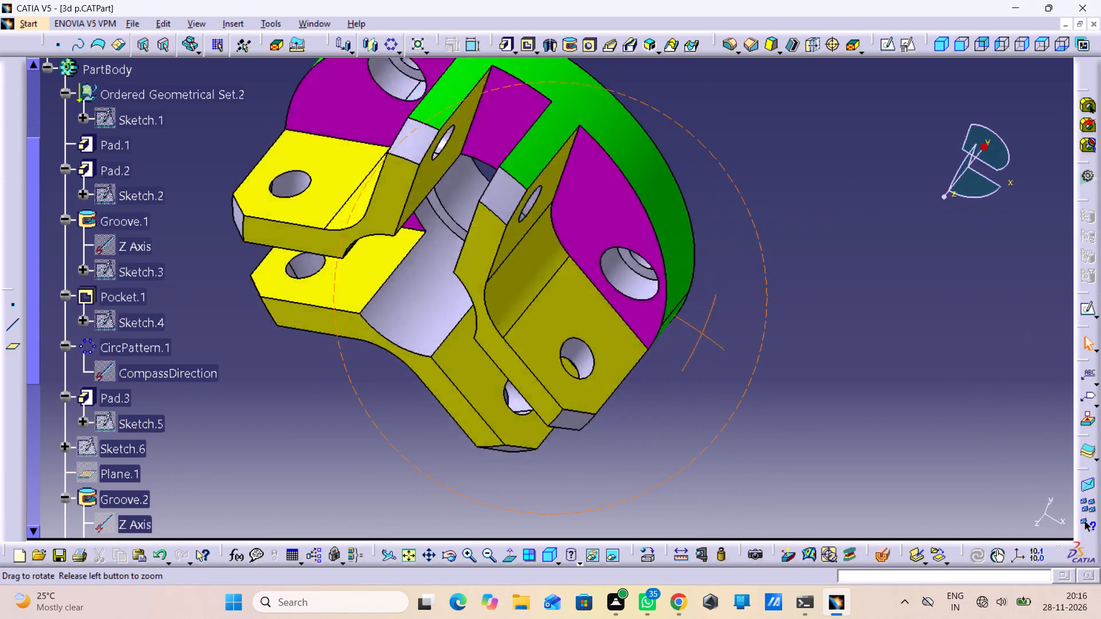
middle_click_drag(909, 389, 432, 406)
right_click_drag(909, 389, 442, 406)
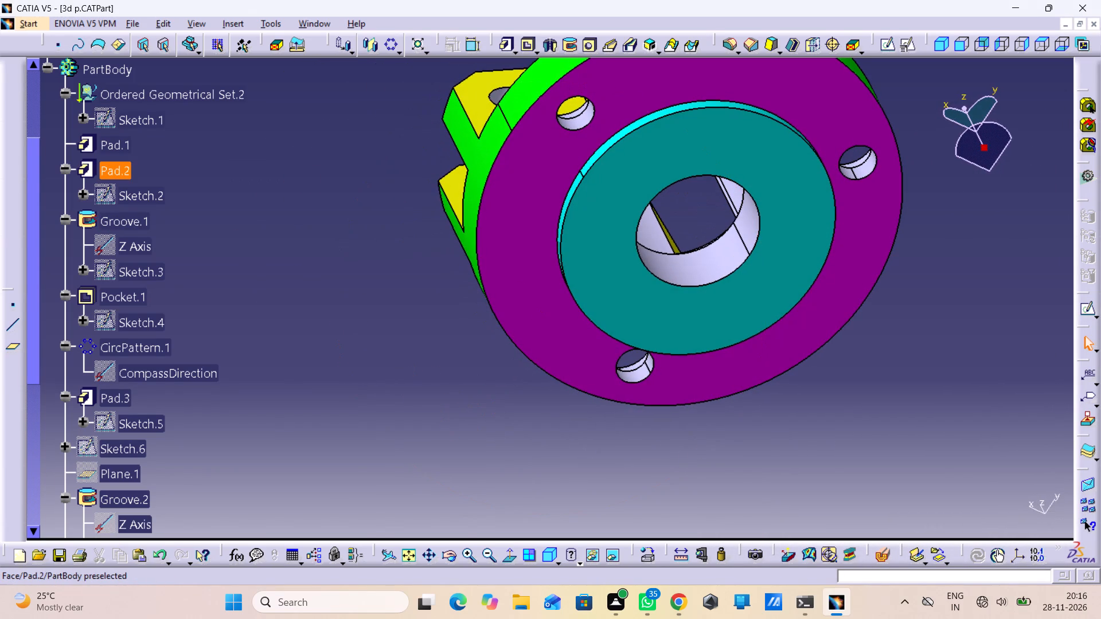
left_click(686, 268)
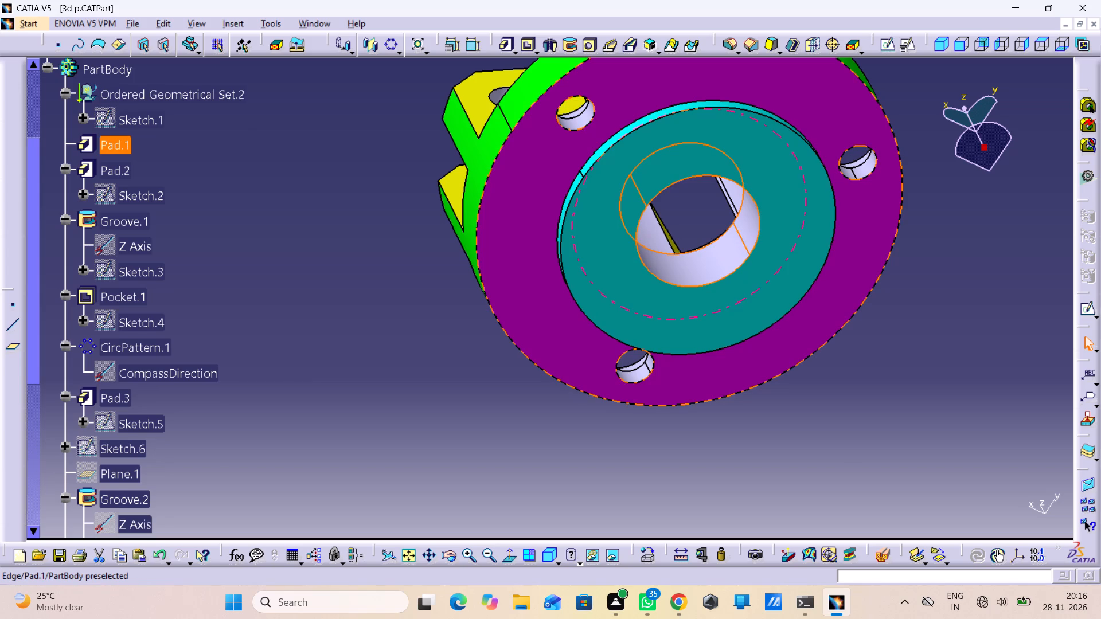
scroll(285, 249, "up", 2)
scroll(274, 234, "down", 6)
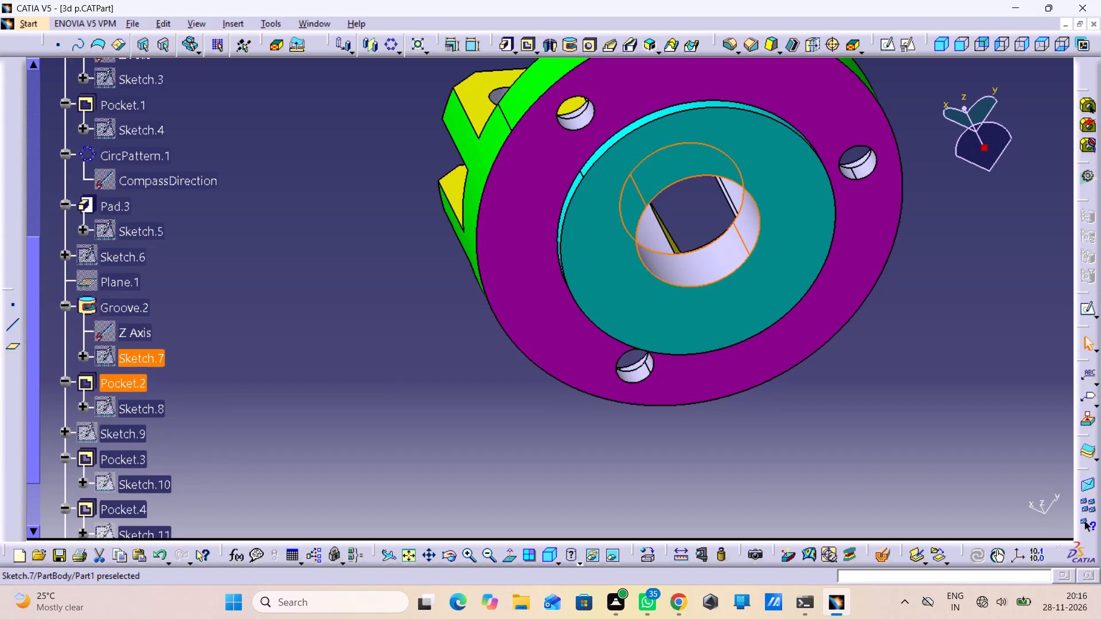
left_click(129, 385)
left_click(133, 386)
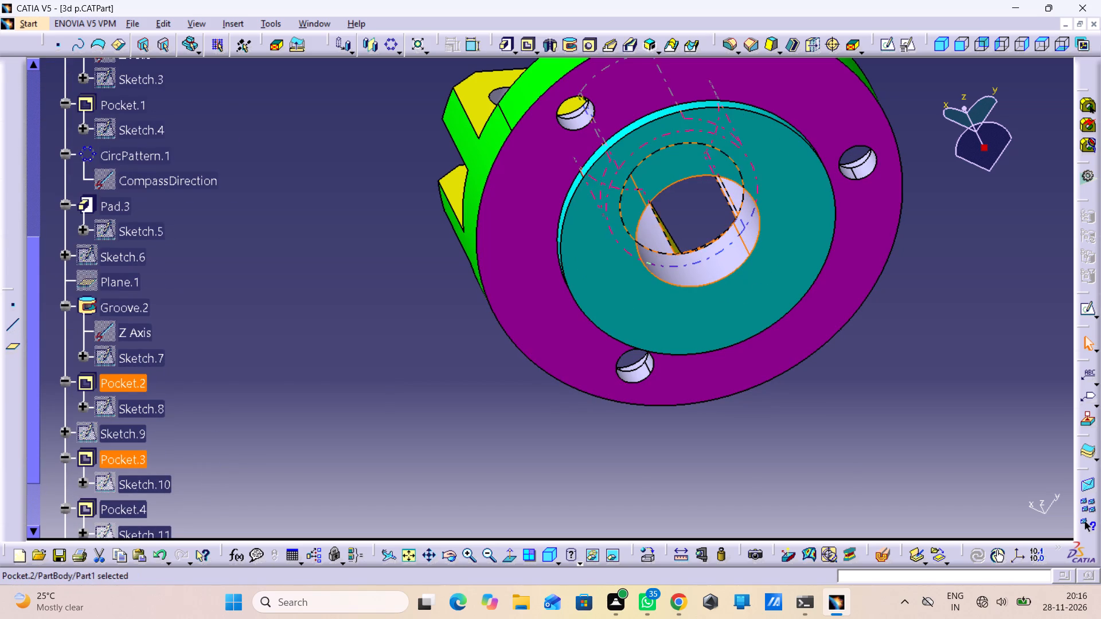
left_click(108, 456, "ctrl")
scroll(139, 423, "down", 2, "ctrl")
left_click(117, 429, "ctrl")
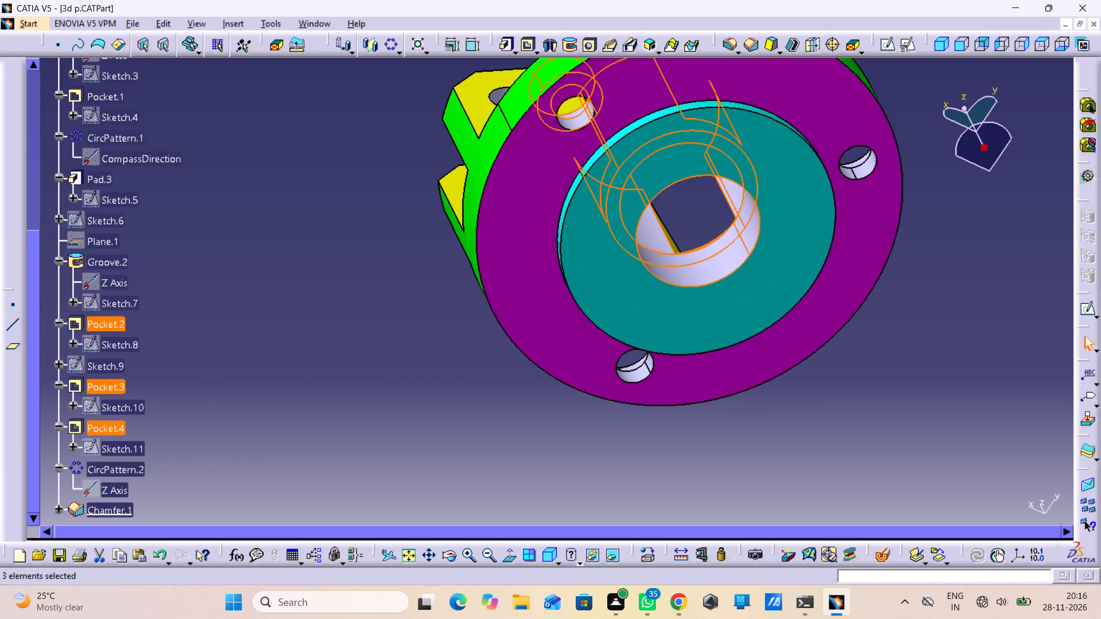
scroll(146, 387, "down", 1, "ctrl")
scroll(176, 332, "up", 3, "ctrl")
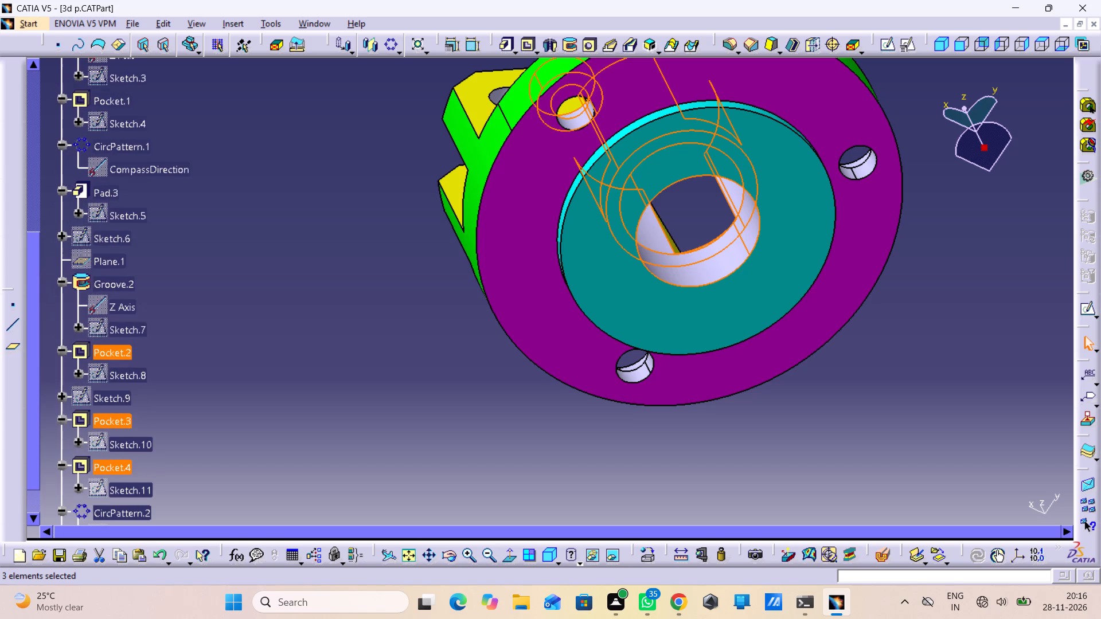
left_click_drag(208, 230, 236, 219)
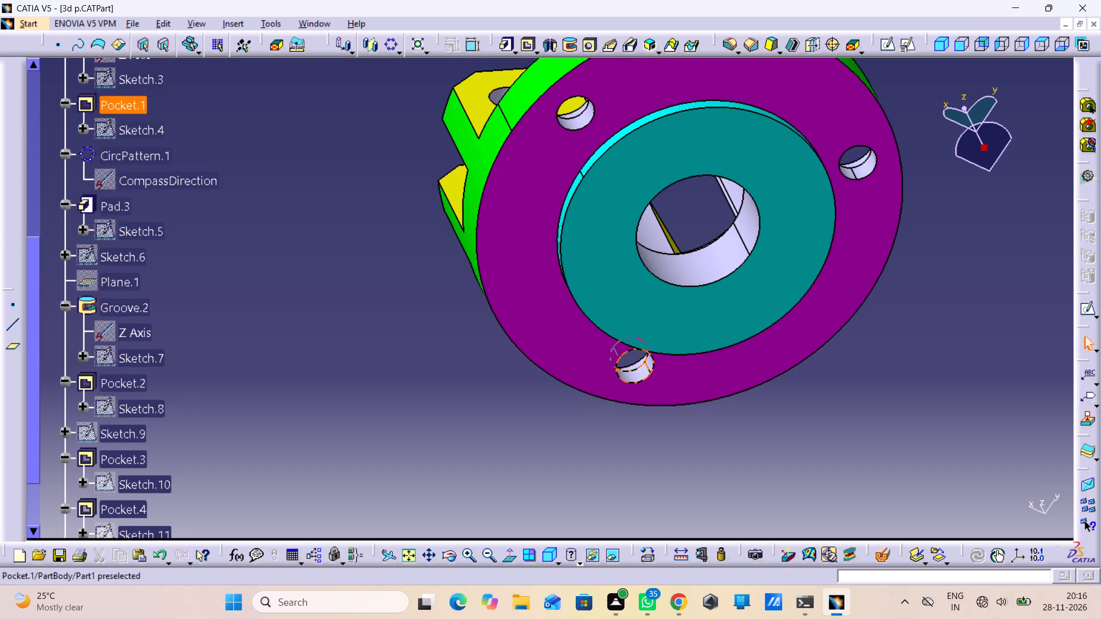
Set the fill color of Pocket.1, Pocket.2, Pocket.3 and Pocket.4 together to red in their graphic properties.
left_click(95, 103)
scroll(97, 102, "up", 4)
scroll(104, 117, "down", 2)
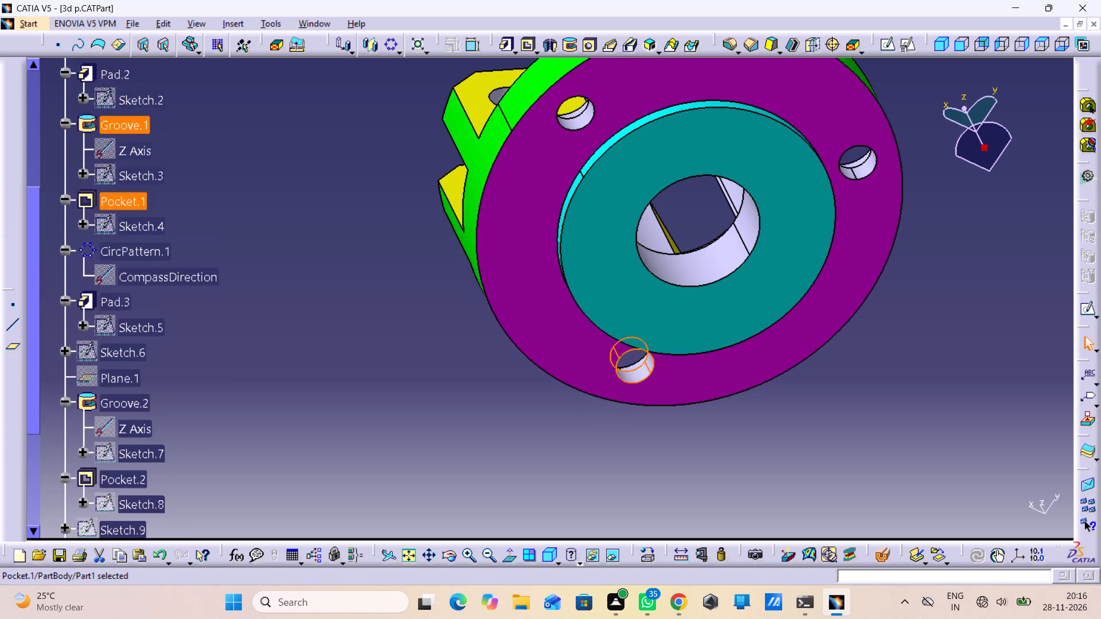
scroll(115, 141, "down", 4)
scroll(119, 153, "up", 3)
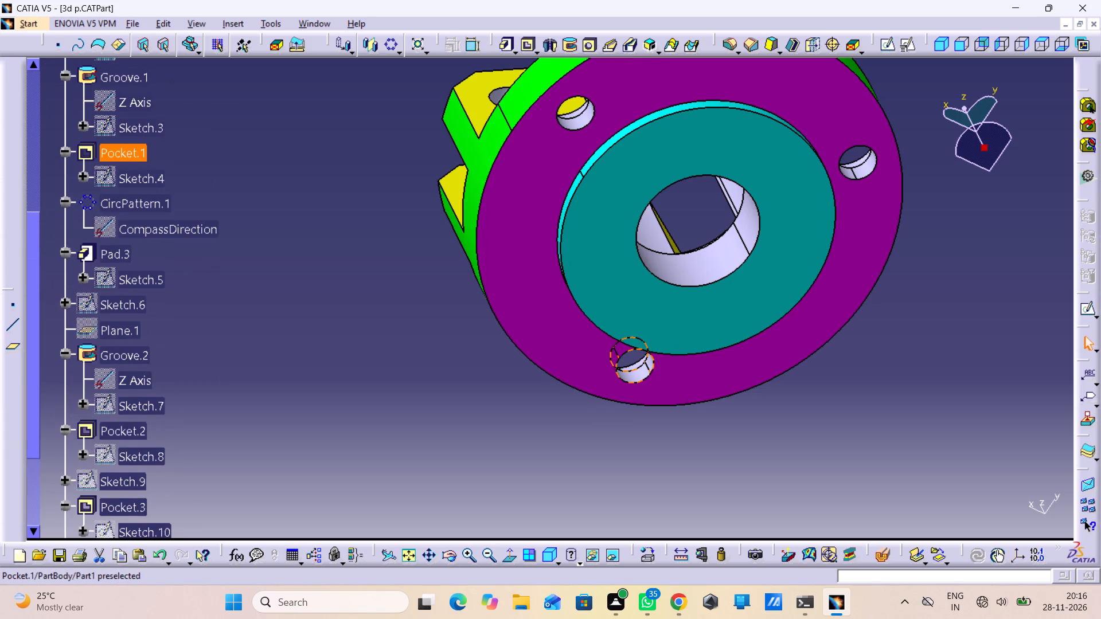
scroll(110, 178, "down", 1, "ctrl")
scroll(106, 189, "up", 2, "ctrl")
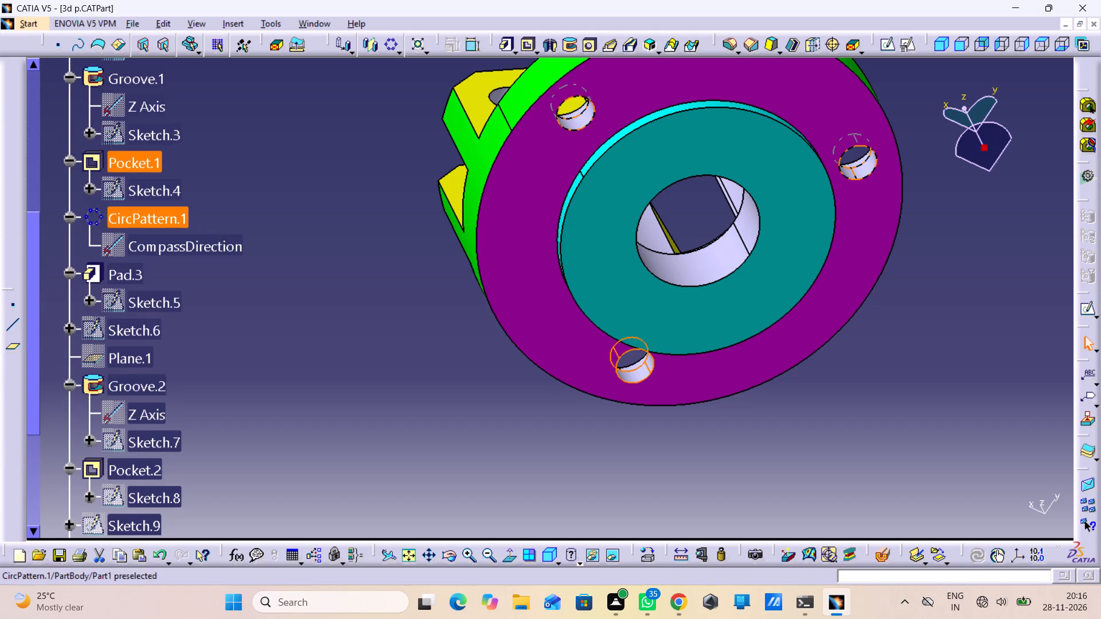
scroll(106, 200, "down", 4)
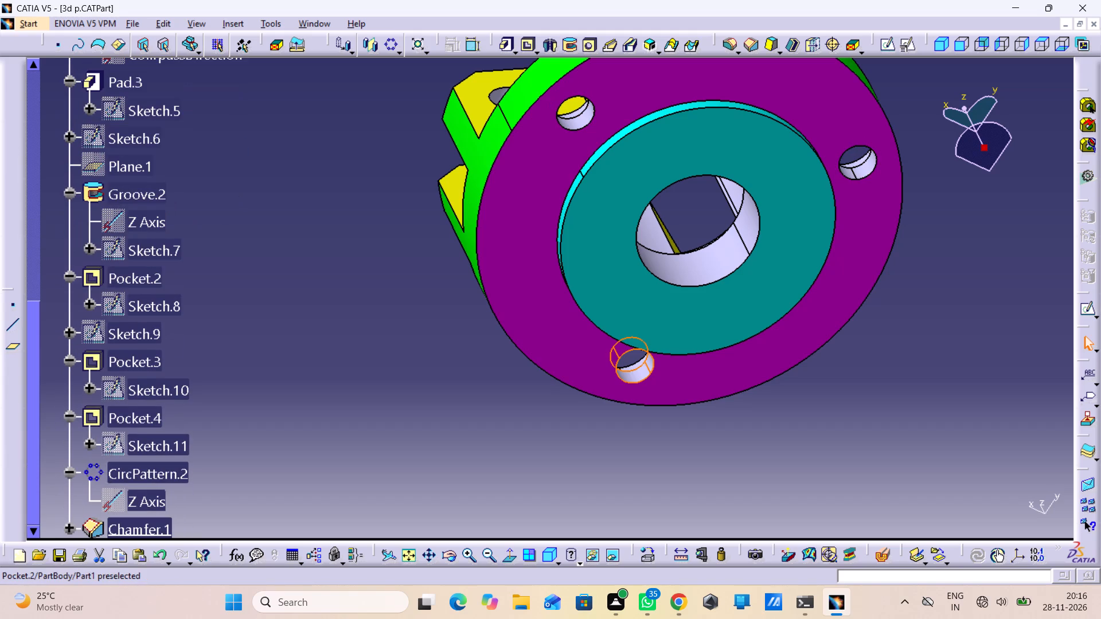
left_click(101, 271, "ctrl")
left_click(114, 358, "ctrl")
left_click(86, 414, "ctrl")
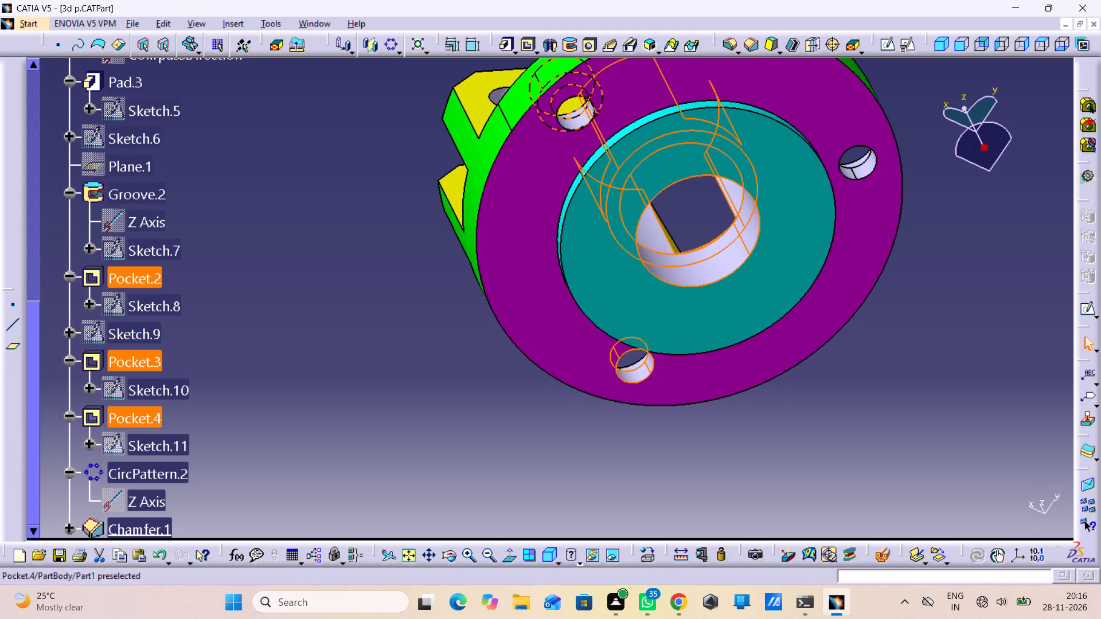
scroll(137, 363, "down", 2)
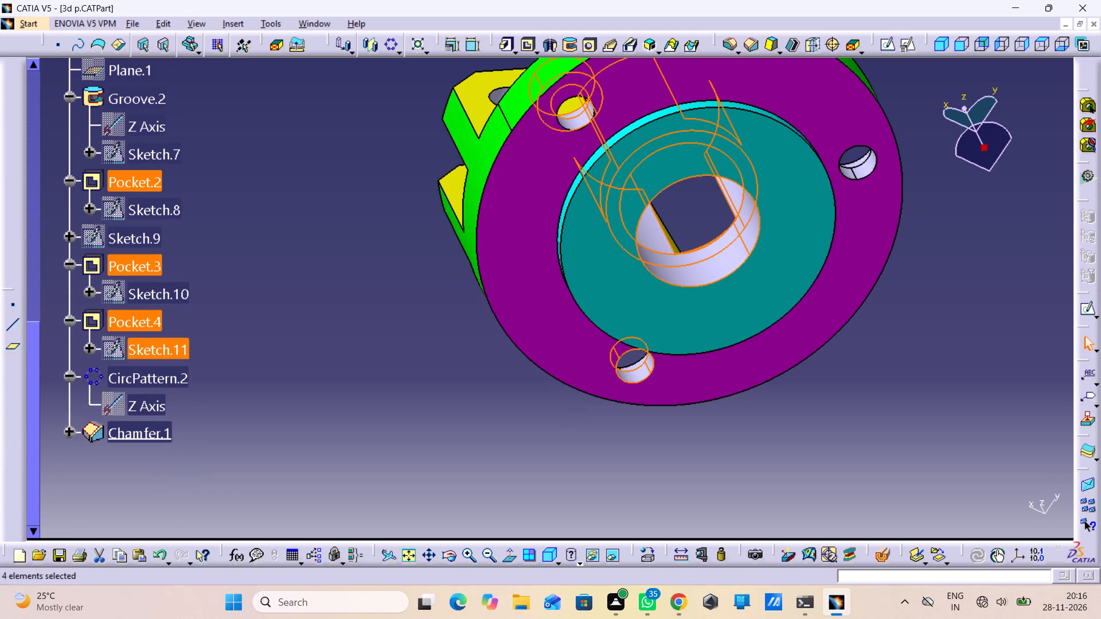
key("alt+Return")
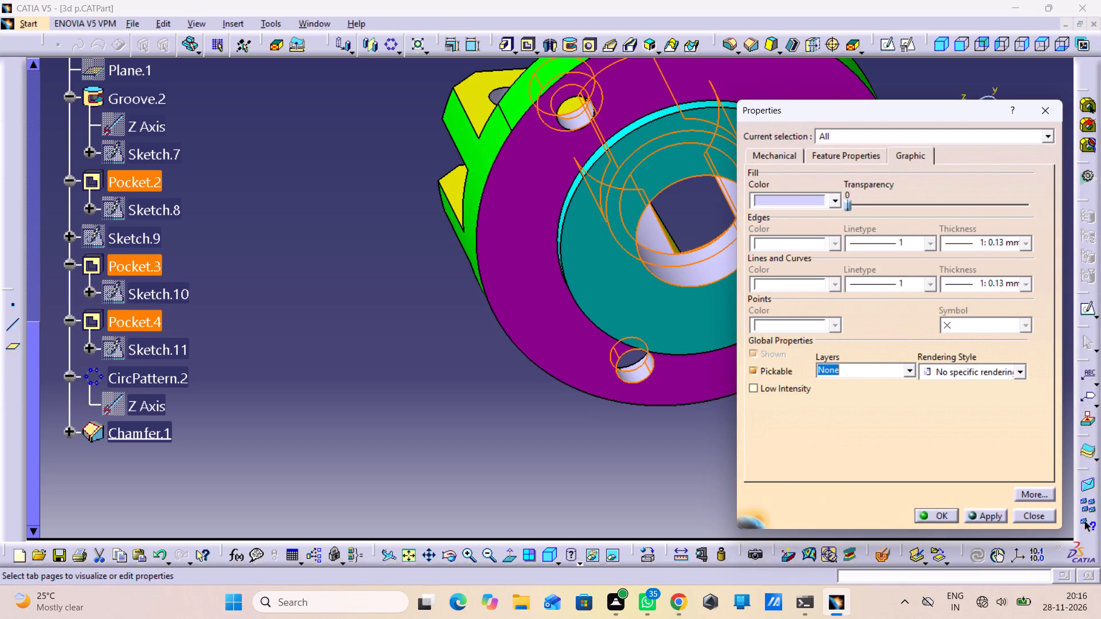
left_click(809, 198)
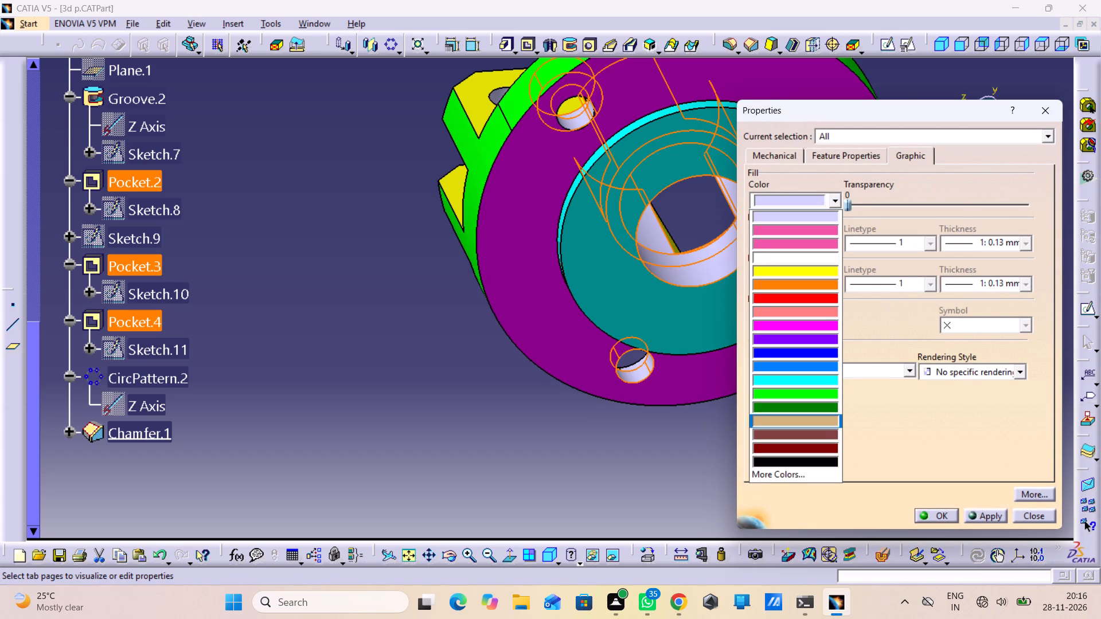
left_click(817, 297)
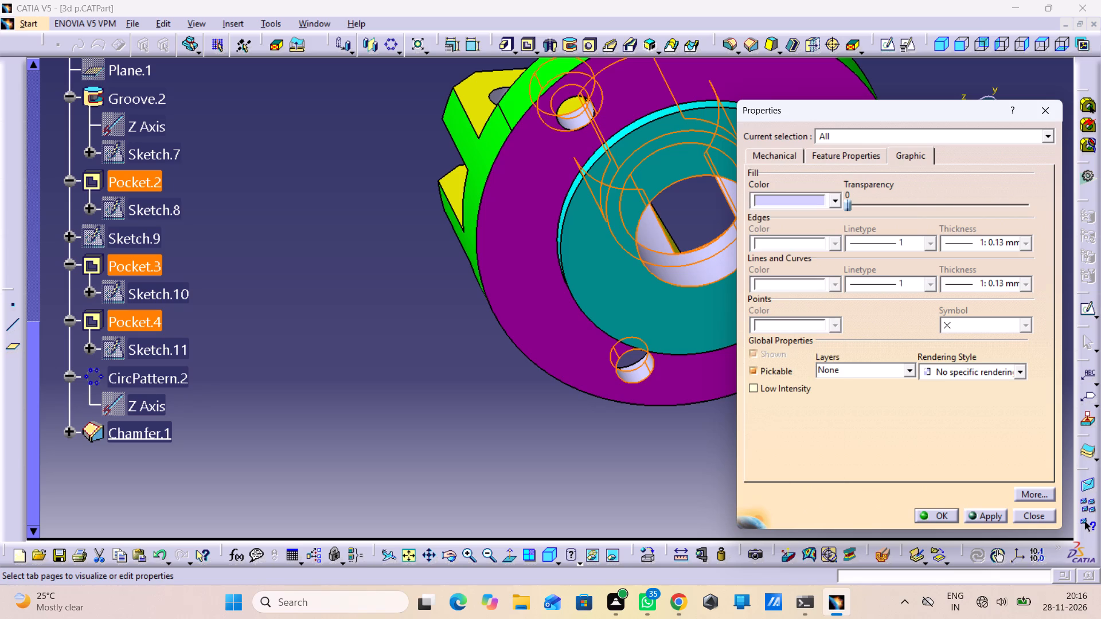
left_click(933, 517)
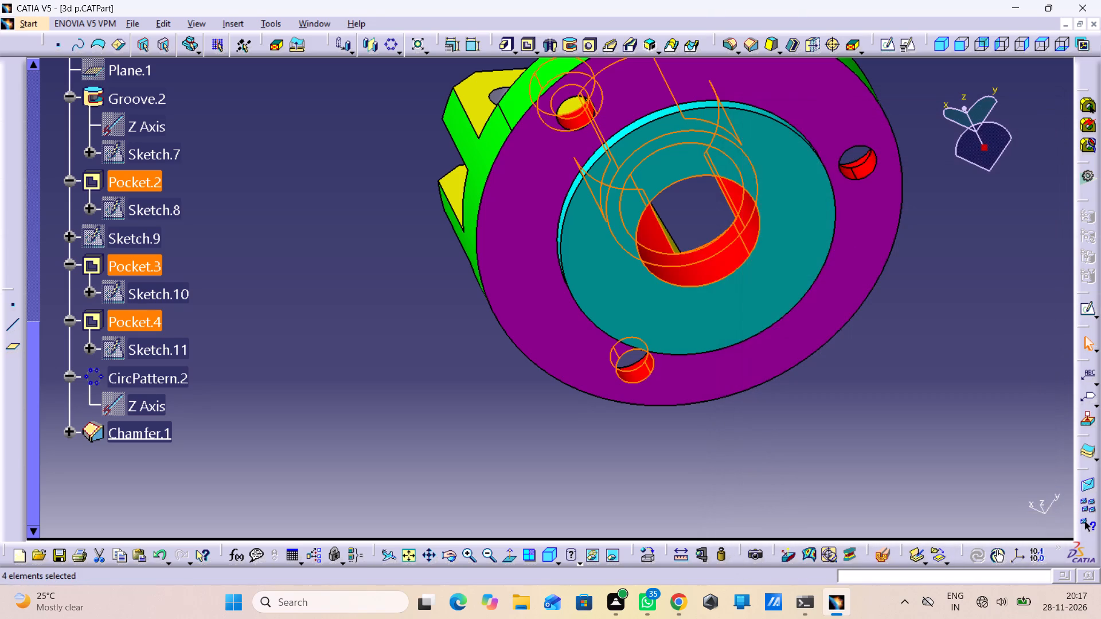
left_click(860, 450)
Examine the colored part from its back, its side at the groove, and its ribbed front.
middle_click_drag(818, 422, 879, 522)
scroll(822, 422, "down", 1)
right_click_drag(825, 428, 876, 526)
middle_click_drag(823, 344, 826, 362)
right_click(823, 344)
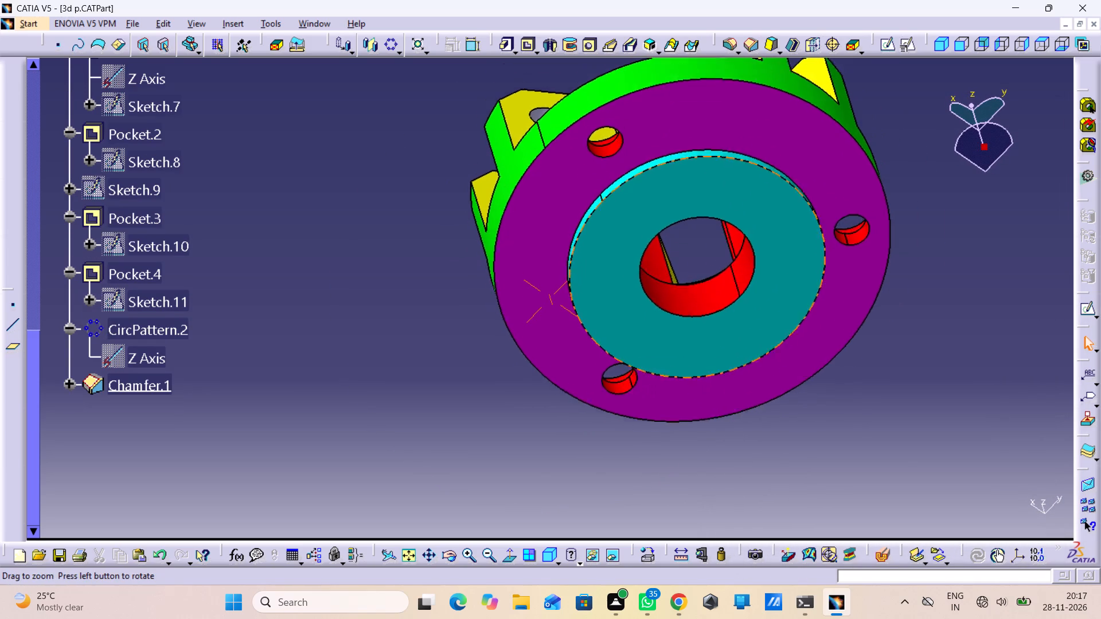
middle_click_drag(826, 362, 831, 380)
middle_click_drag(704, 257, 749, 455)
right_click_drag(702, 263, 738, 481)
middle_click_drag(719, 311, 715, 314)
right_click_drag(719, 311, 715, 314)
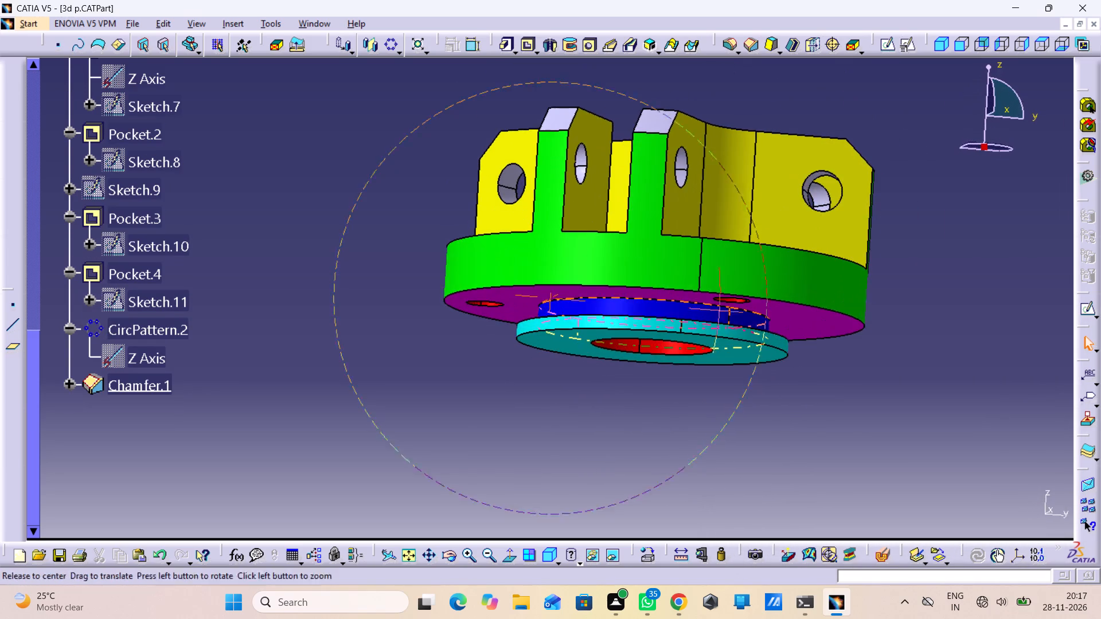
right_click_drag(715, 314, 698, 347)
middle_click_drag(715, 314, 680, 393)
right_click_drag(687, 389, 685, 397)
middle_click_drag(656, 334, 592, 373)
right_click_drag(635, 330, 592, 373)
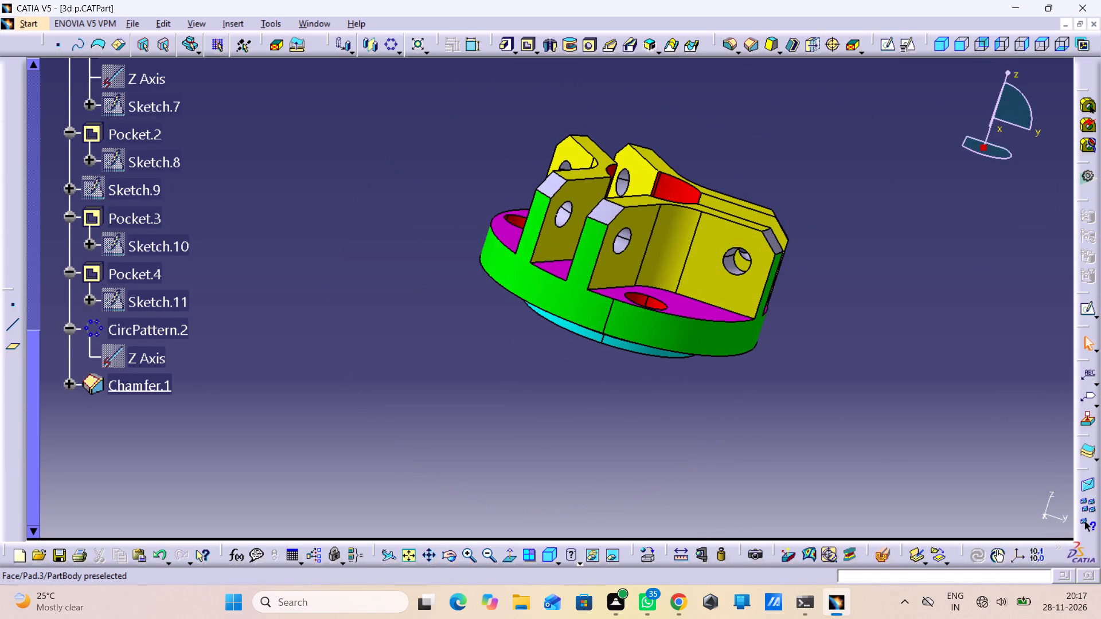
Set the fill color of Groove.2, the round holes through the upright ribs, to red in its graphic properties.
left_click(616, 242)
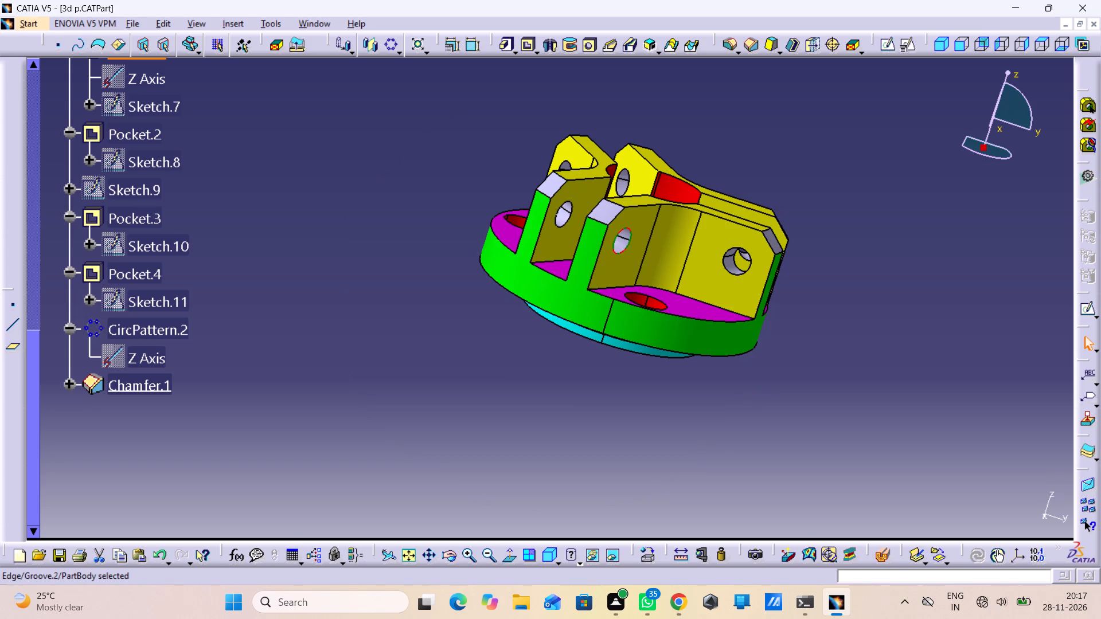
left_click(459, 336)
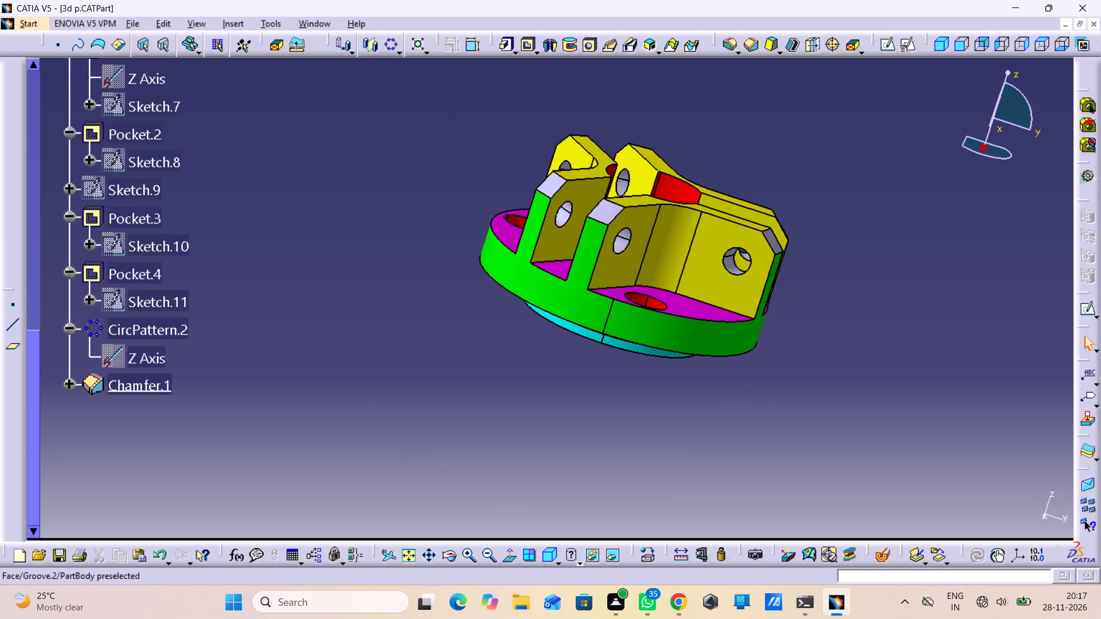
left_click(732, 260)
scroll(175, 272, "up", 2)
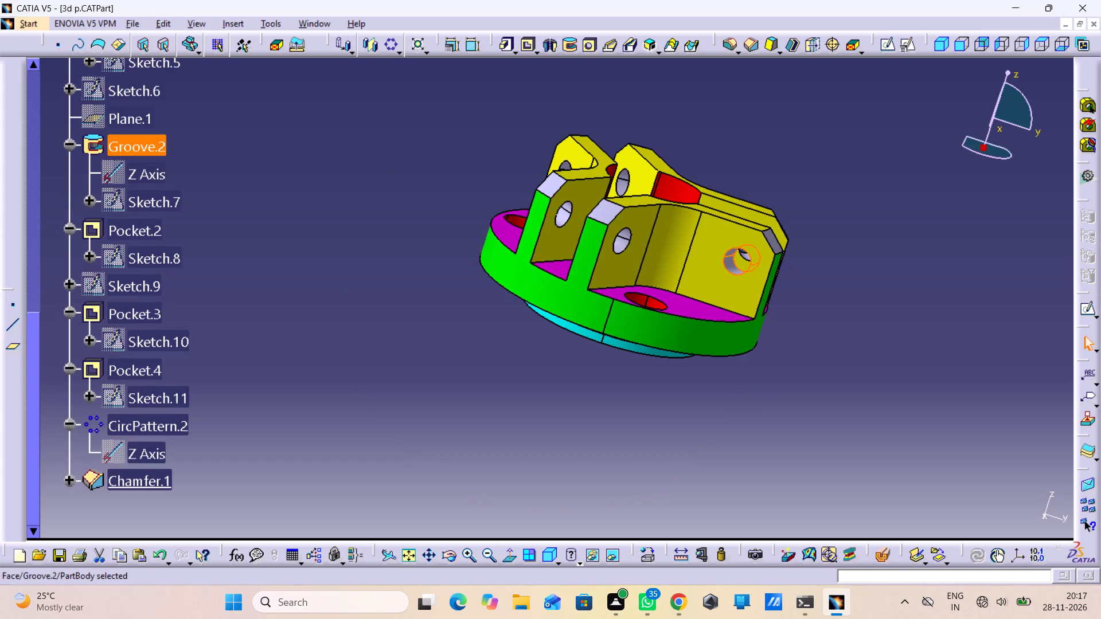
left_click(145, 139)
right_click(145, 153)
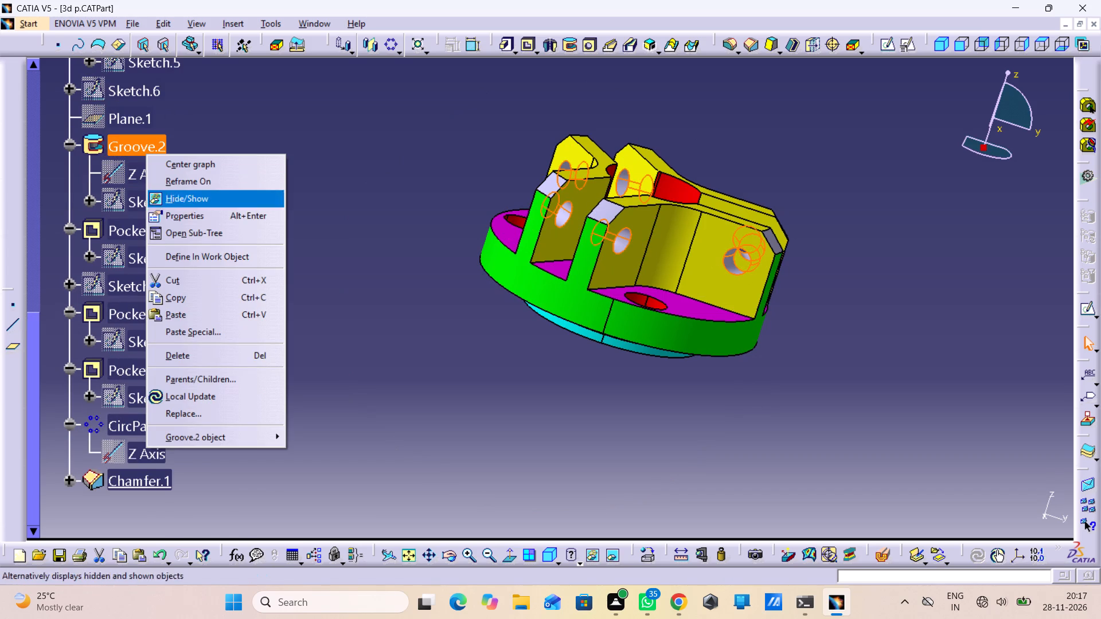
left_click(214, 216)
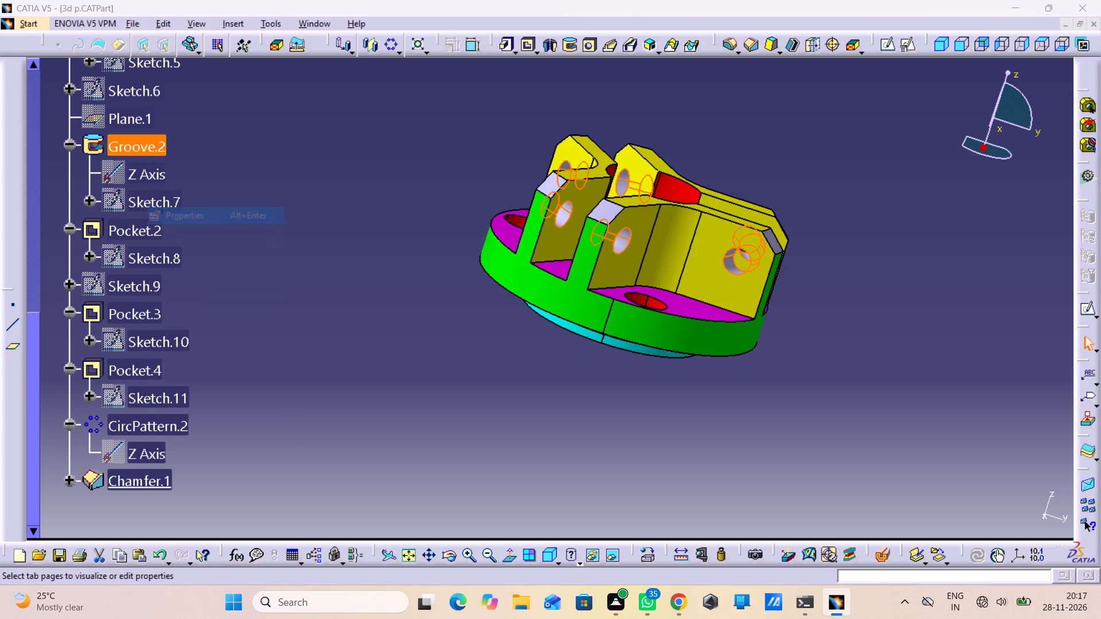
left_click(780, 201)
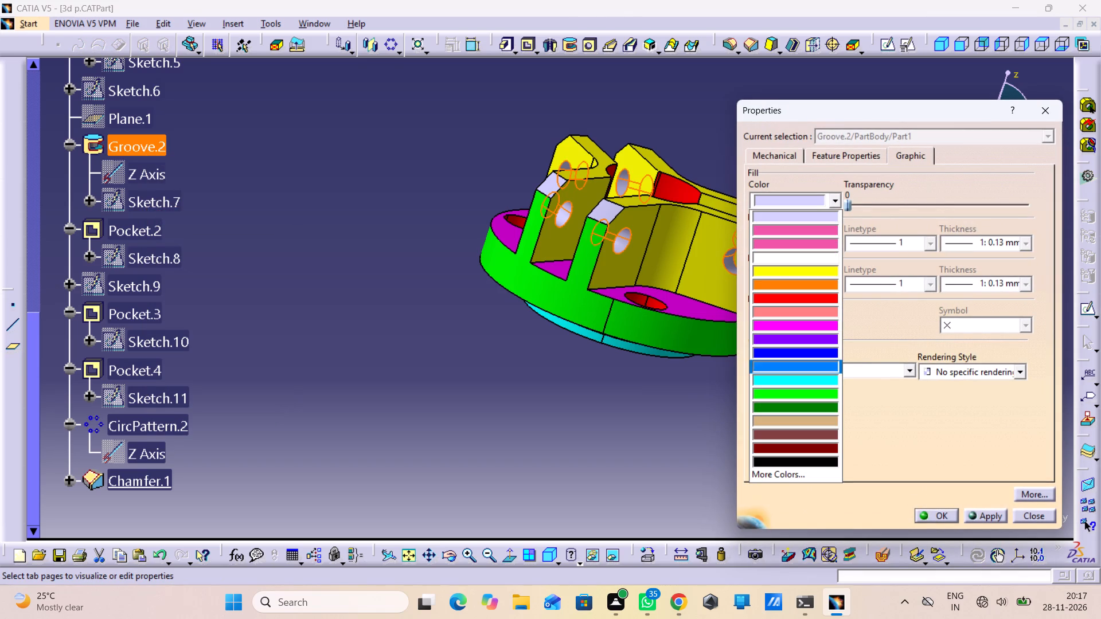
left_click(784, 299)
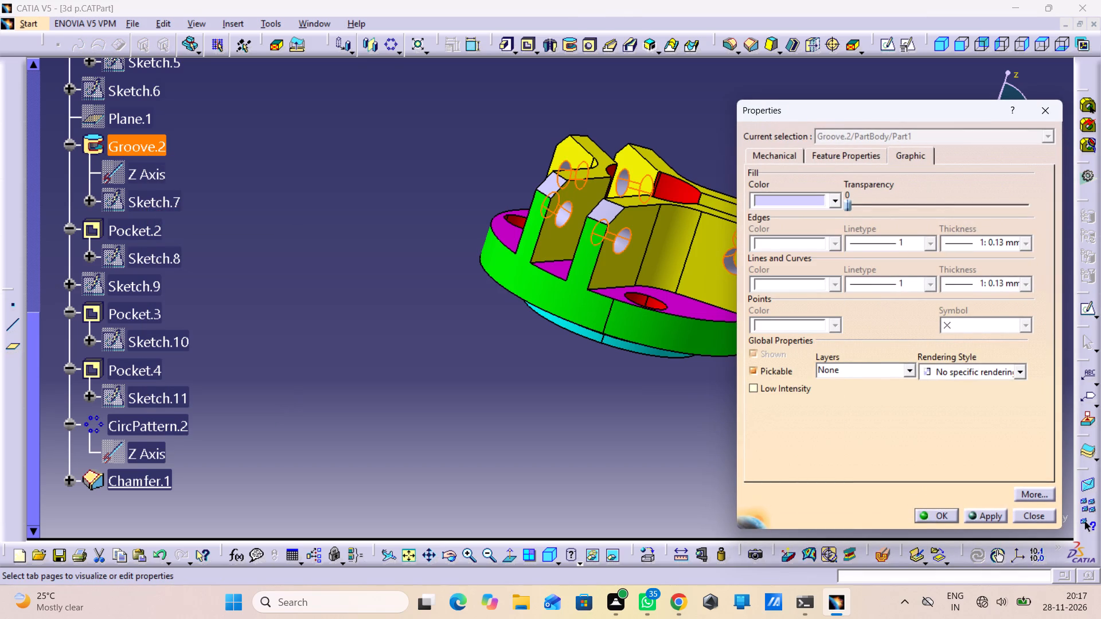
left_click(942, 516)
left_click(728, 436)
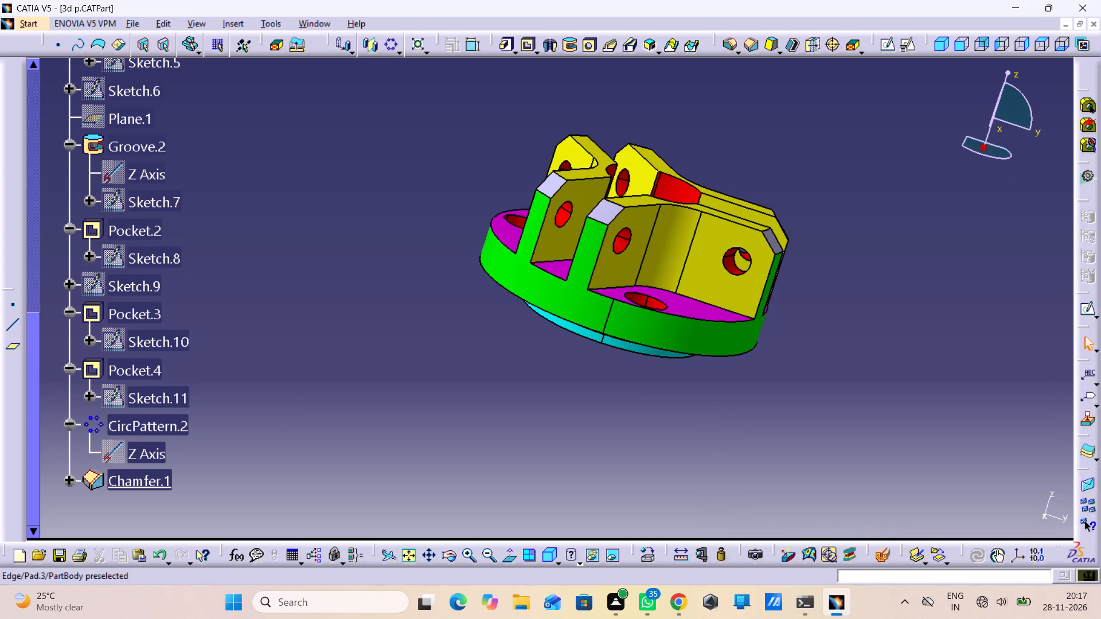
Set the fill color of Chamfer.1, the beveled corners at the rib ends, to dark red.
left_click(610, 214)
left_click(135, 480)
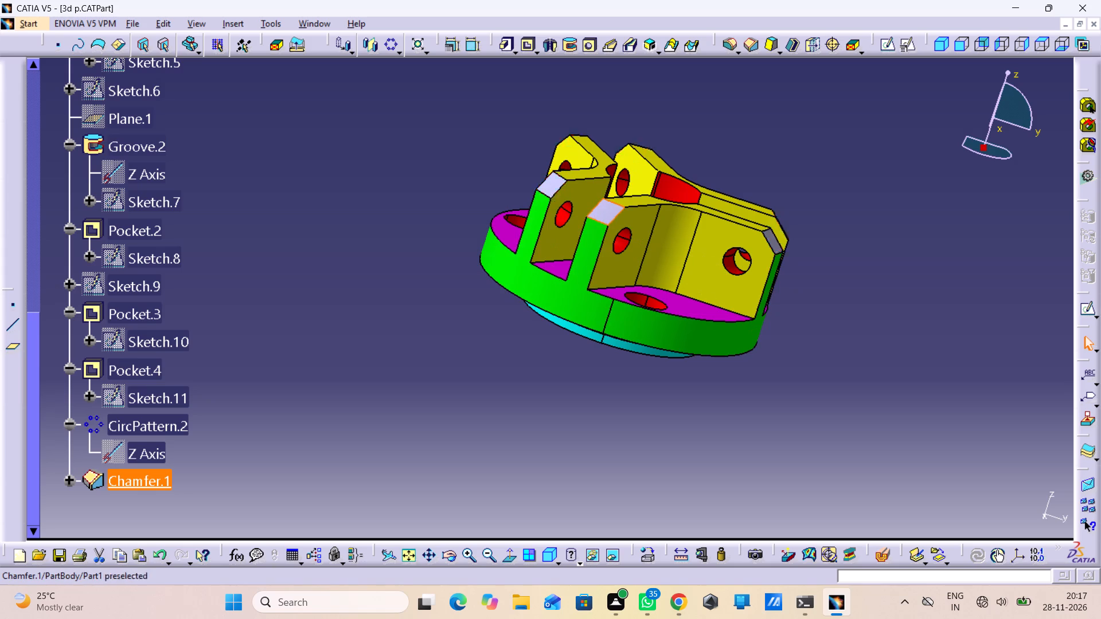
right_click(143, 474)
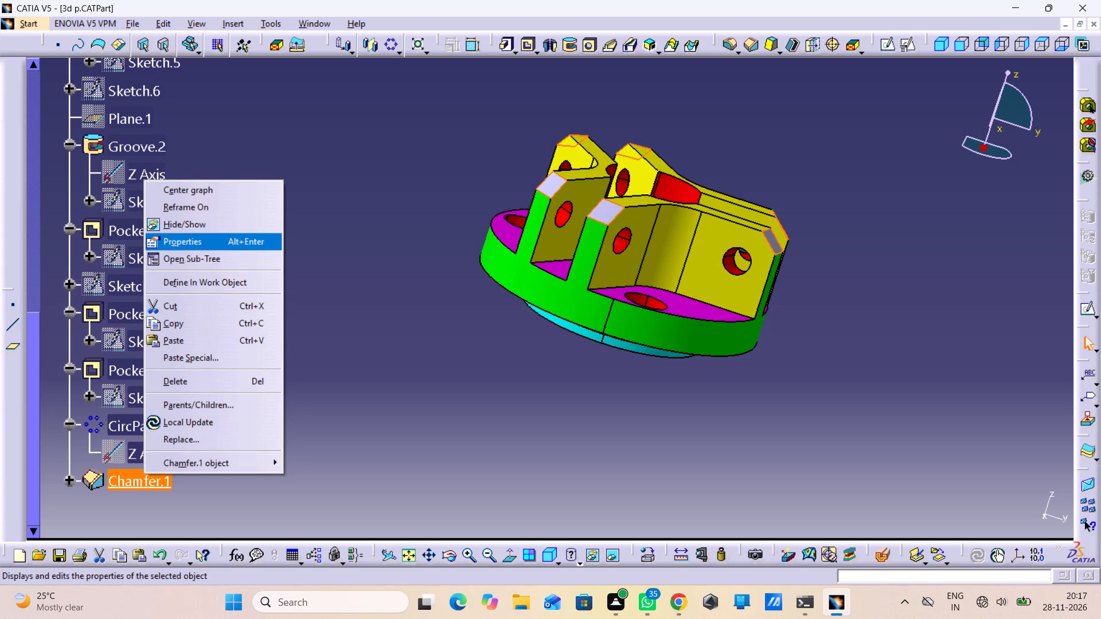
left_click(263, 241)
left_click(822, 195)
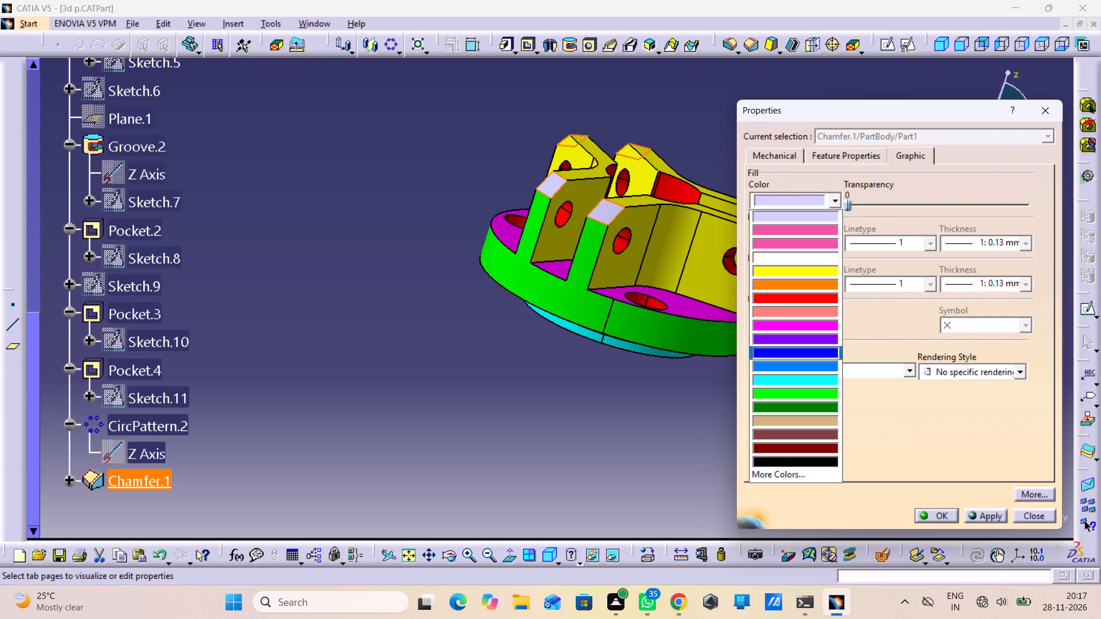
left_click(789, 448)
left_click(937, 518)
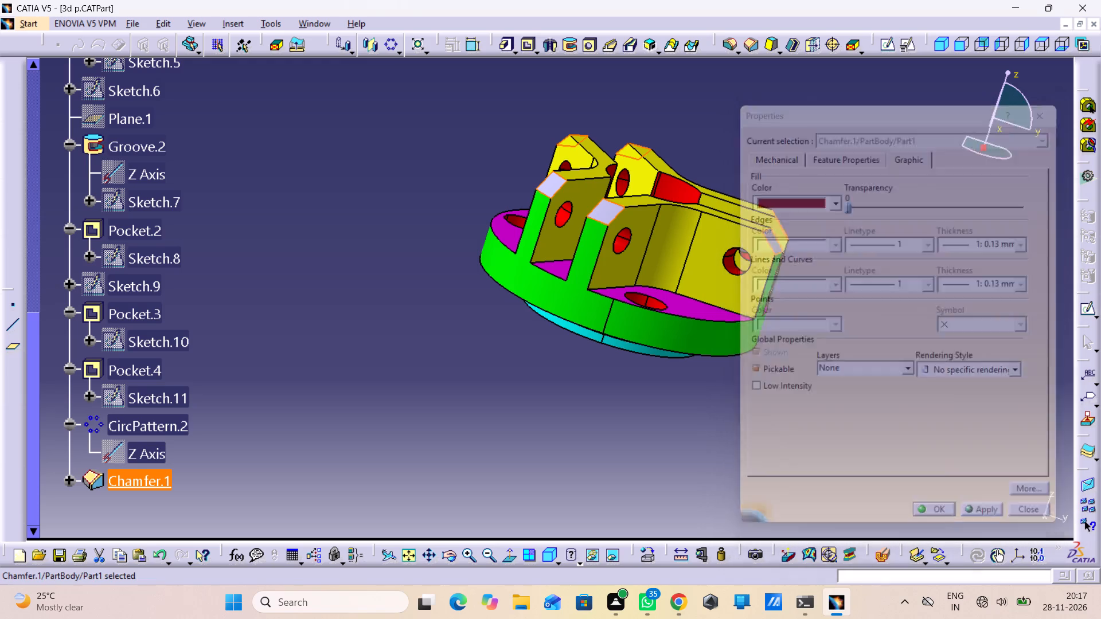
left_click(821, 471)
Save the colored part under its existing file name.
middle_click_drag(788, 411, 623, 436)
right_click_drag(785, 401, 623, 436)
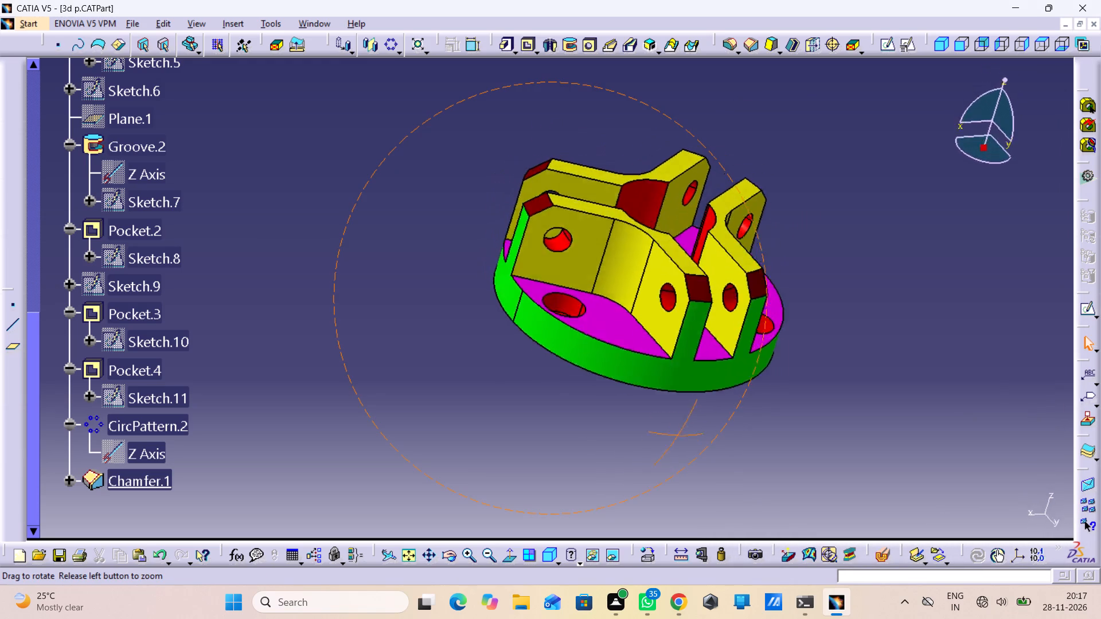
middle_click_drag(623, 436, 299, 365)
right_click_drag(623, 436, 299, 365)
middle_click_drag(564, 368, 615, 327)
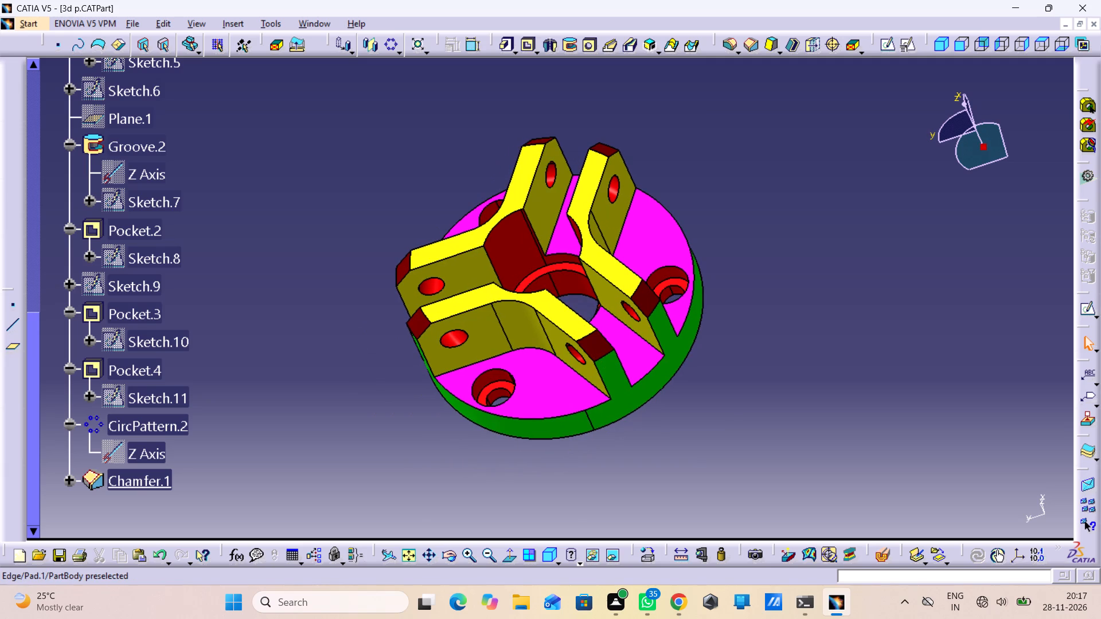
middle_click_drag(811, 390, 747, 449)
right_click_drag(814, 388, 747, 449)
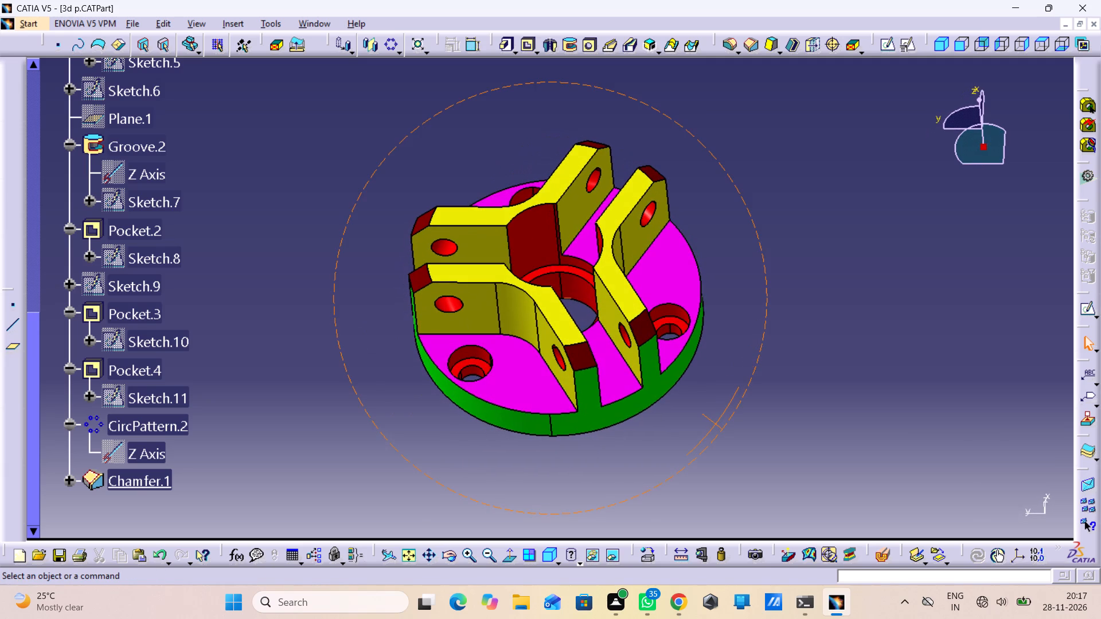
key("ctrl+s")
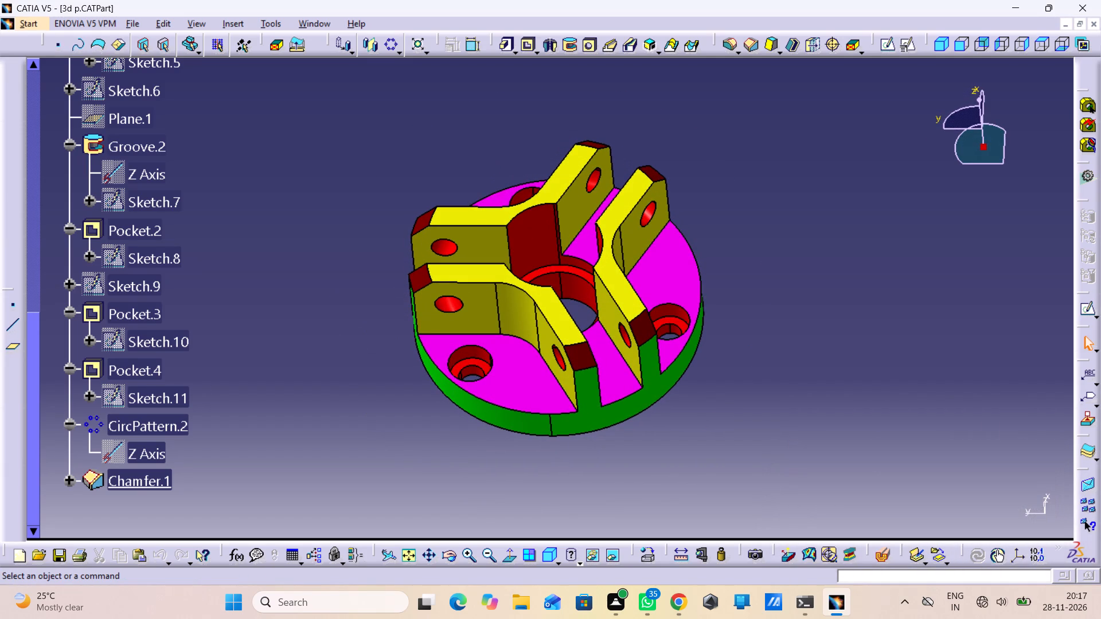
Print the whole document, fitted to the page, with Microsoft Print to PDF and save it as 3dp in the Drone folder.
key("ctrl+p")
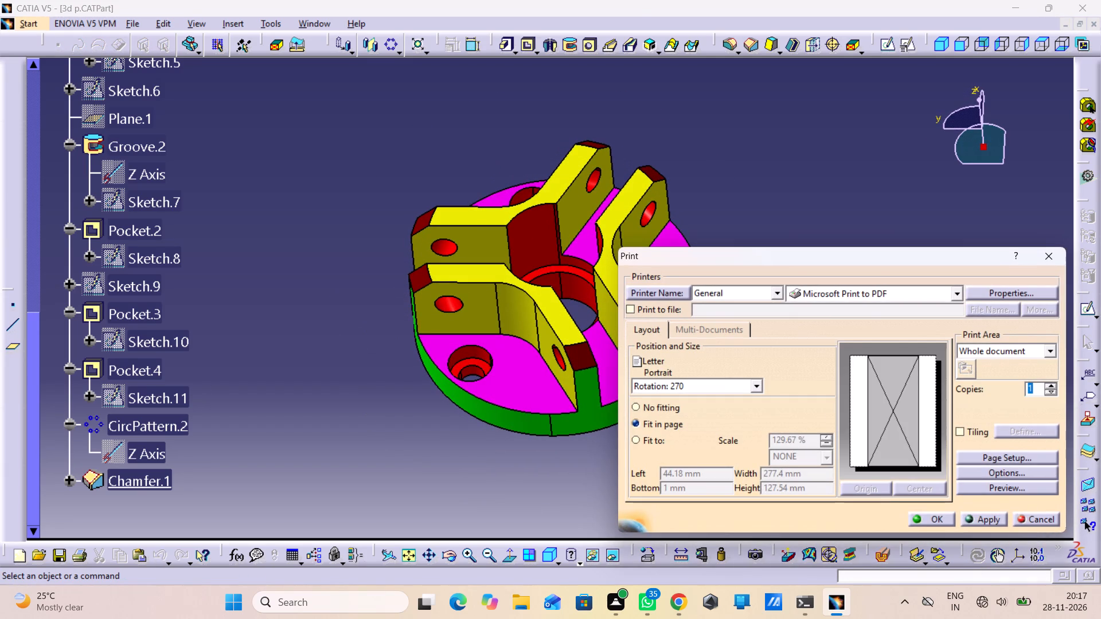
left_click(928, 521)
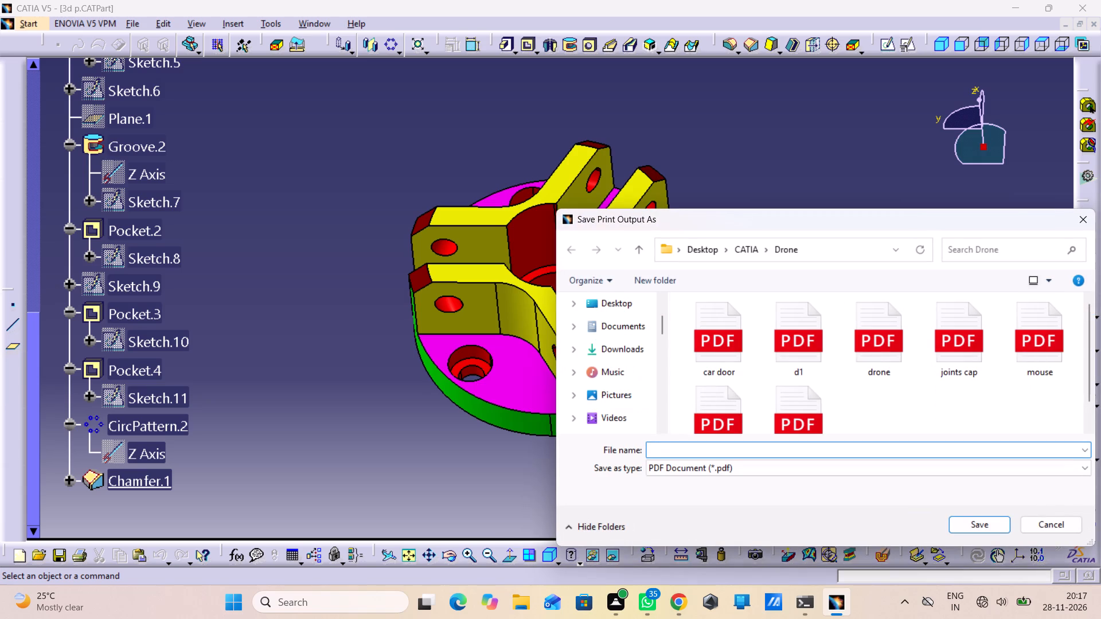
type("3dp")
key("Return")
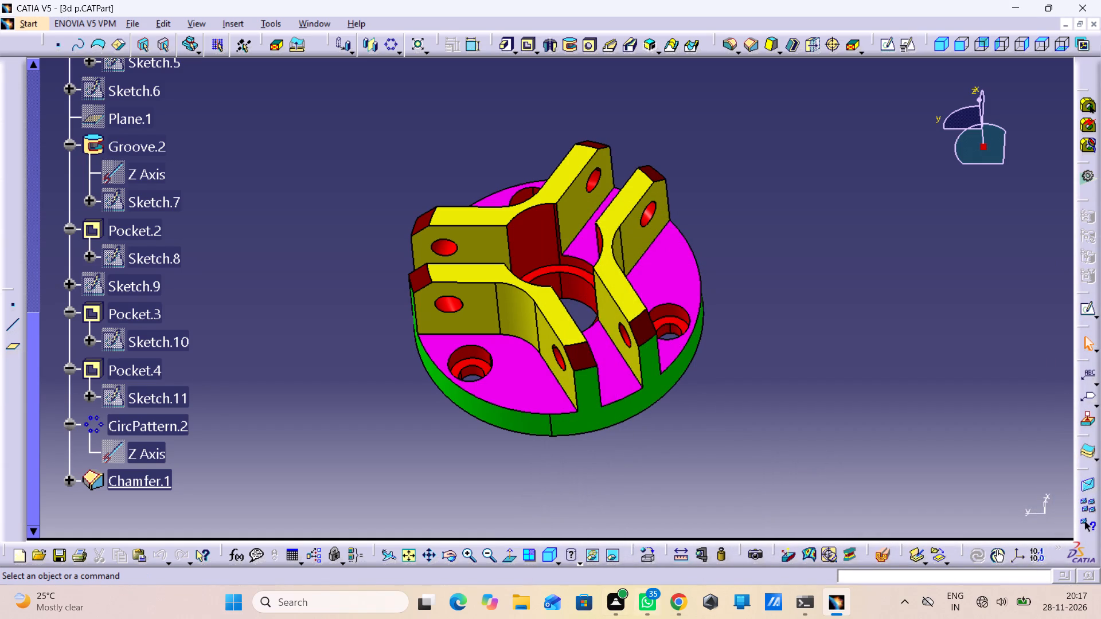
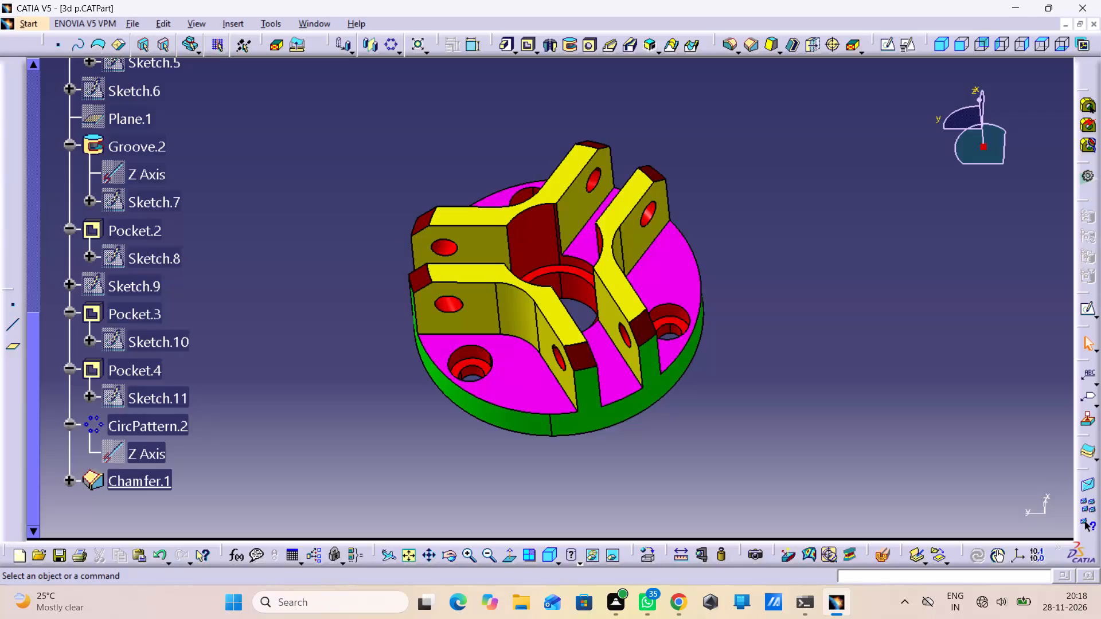
Examine the colored disc's ribs, holes, chamfers and underside from all around, finishing in the isometric view.
middle_click_drag(663, 449, 622, 328)
right_click_drag(647, 414, 622, 328)
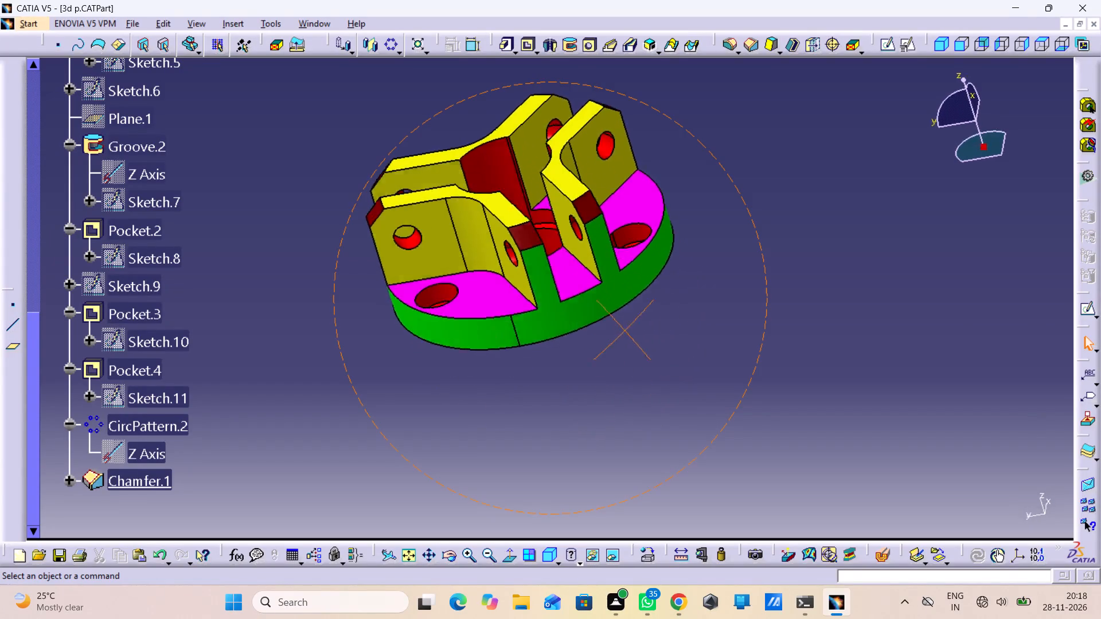
middle_click_drag(622, 328, 487, 358)
right_click_drag(622, 328, 490, 354)
middle_click_drag(552, 301, 647, 452)
right_click_drag(557, 302, 643, 456)
middle_click_drag(571, 403, 550, 347)
right_click(571, 403)
middle_click_drag(549, 331, 573, 392)
right_click(549, 331)
middle_click_drag(550, 403, 525, 306)
right_click_drag(550, 403, 525, 306)
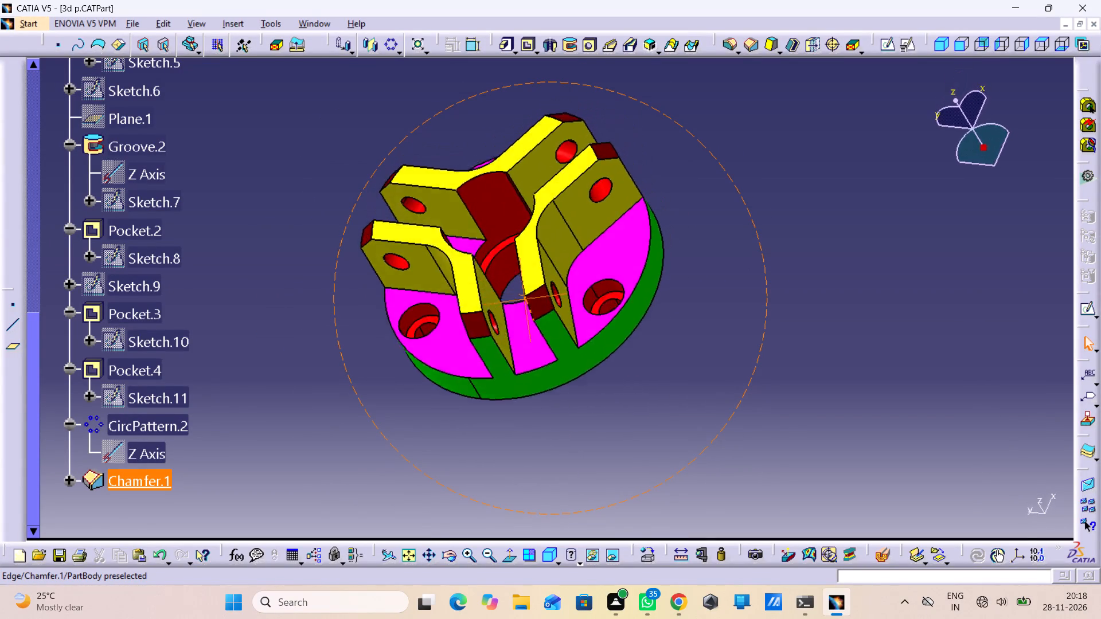
middle_click_drag(525, 306, 709, 250)
right_click_drag(525, 306, 708, 244)
middle_click_drag(547, 361, 555, 331)
right_click_drag(555, 348, 555, 331)
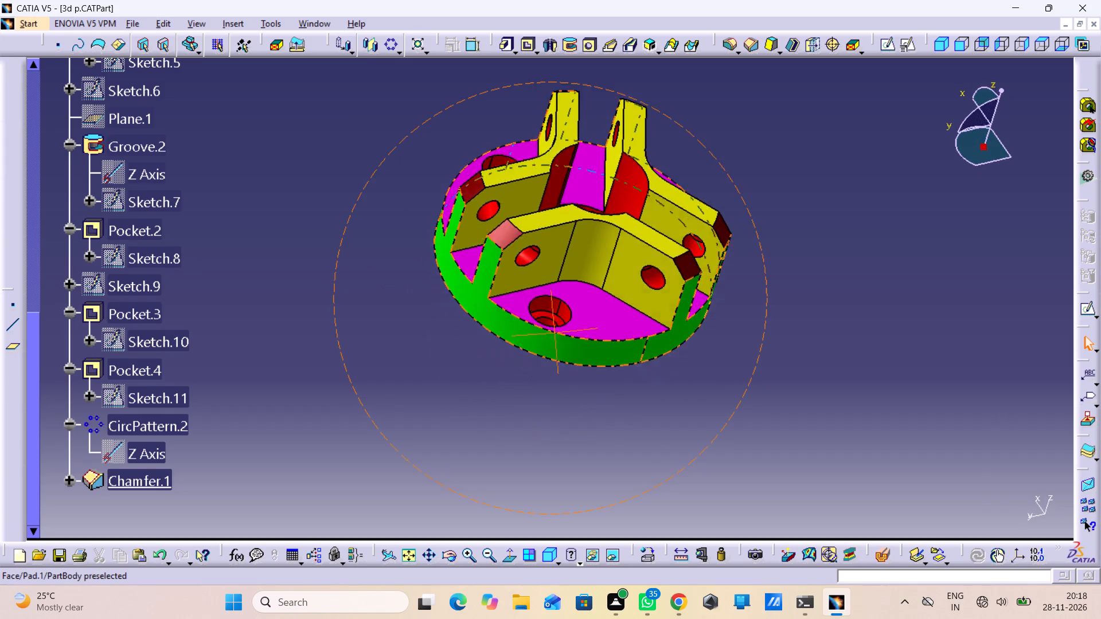
middle_click_drag(555, 331, 842, 216)
right_click_drag(555, 331, 842, 216)
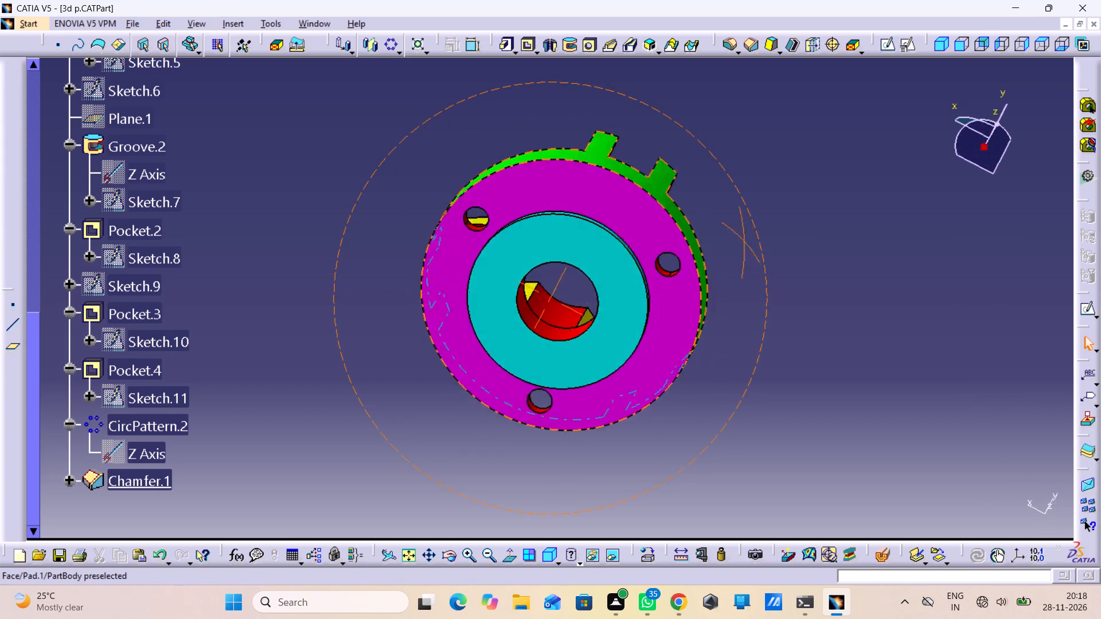
middle_click_drag(842, 216, 862, 216)
right_click_drag(842, 216, 510, 280)
middle_click_drag(510, 328, 559, 416)
right_click_drag(510, 328, 559, 416)
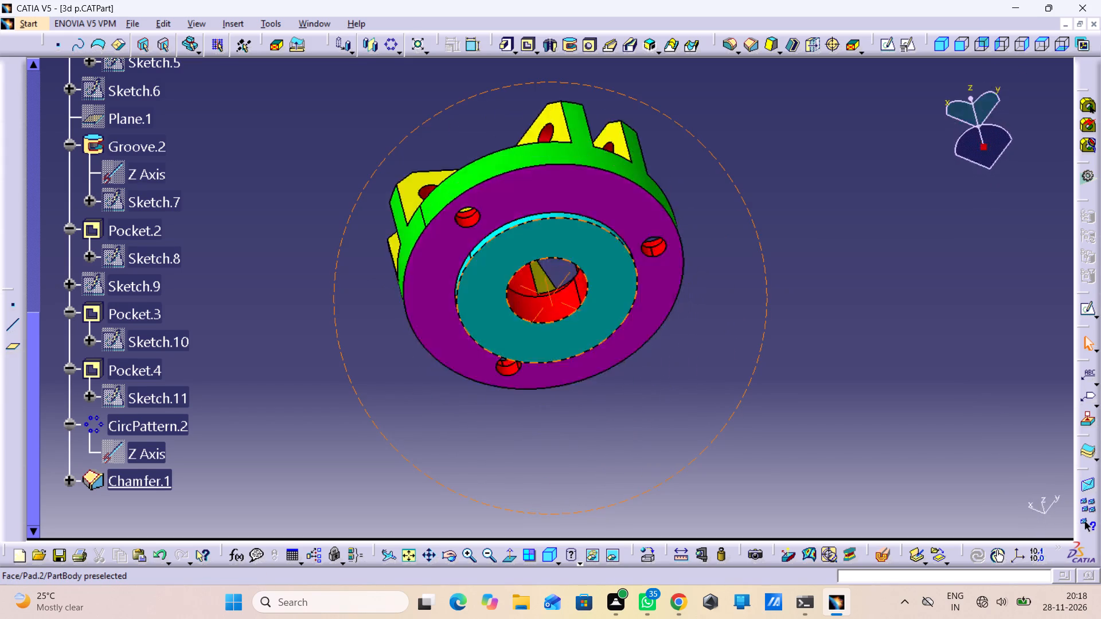
right_click_drag(559, 416, 466, 512)
middle_click_drag(559, 416, 466, 512)
middle_click_drag(545, 263, 647, 423)
right_click_drag(553, 268, 647, 429)
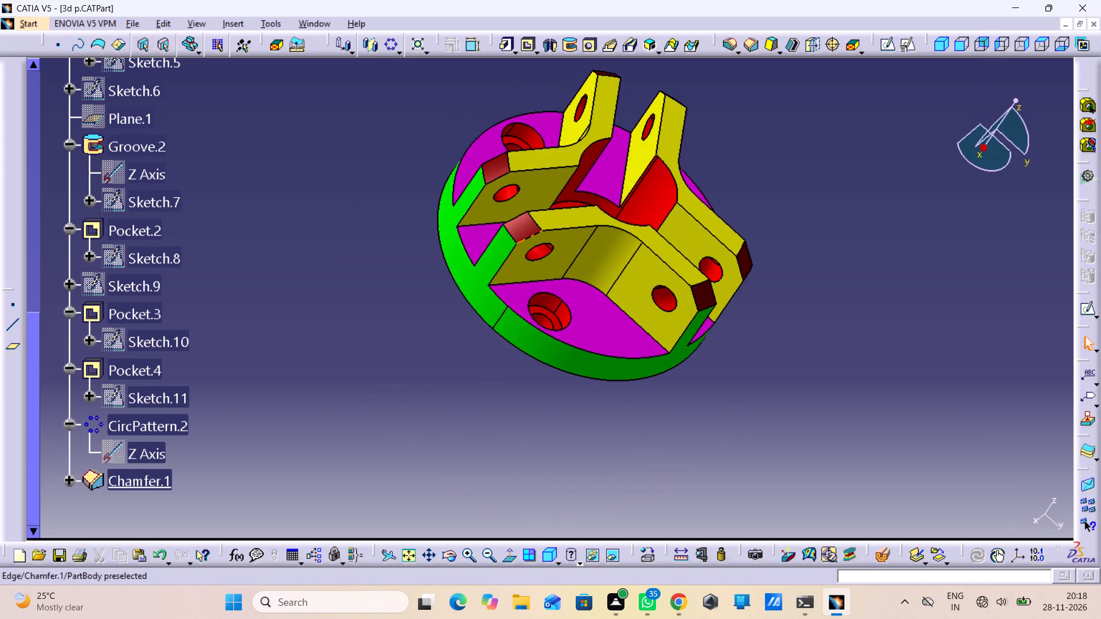
middle_click_drag(521, 233, 616, 400)
right_click_drag(521, 233, 616, 400)
middle_click_drag(655, 287, 568, 207)
right_click_drag(658, 274, 568, 207)
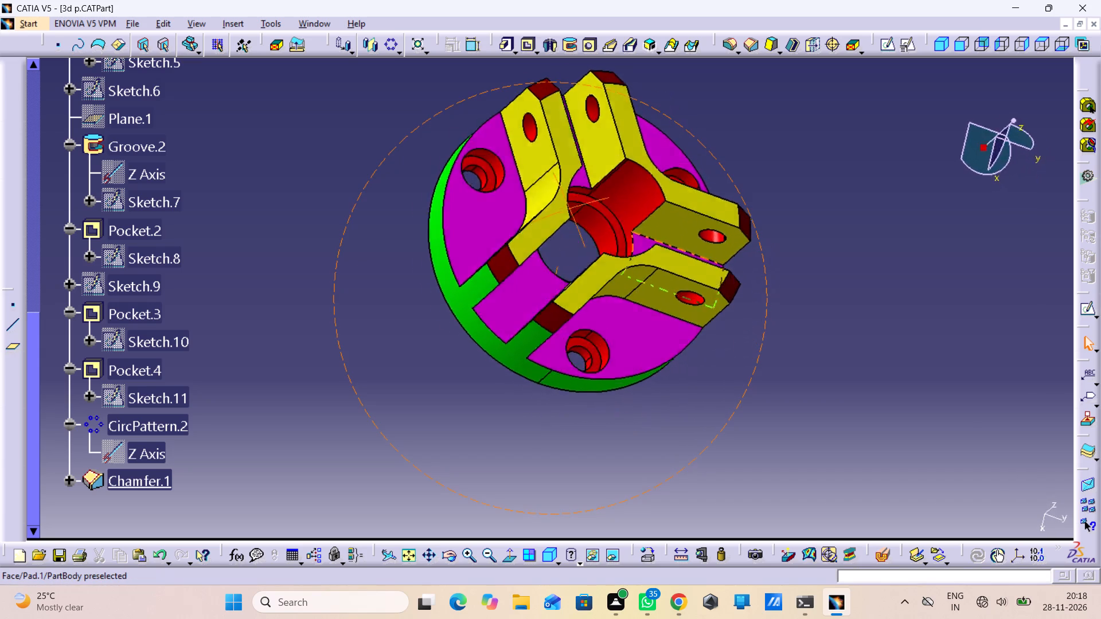
middle_click_drag(568, 207, 553, 155)
right_click_drag(568, 207, 553, 155)
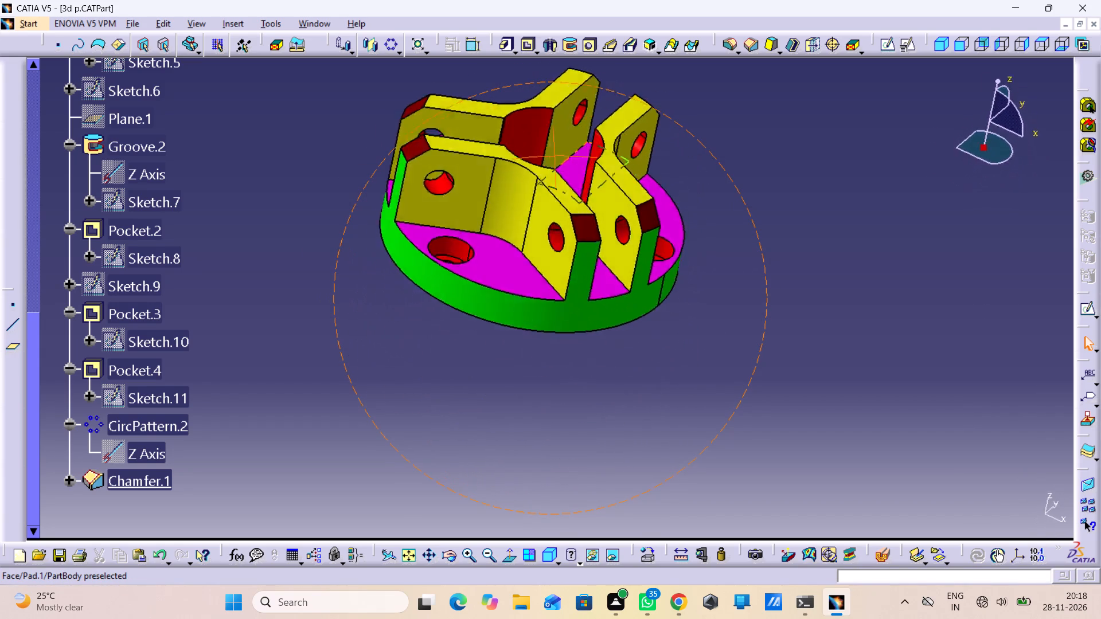
middle_click_drag(553, 155, 620, 282)
right_click_drag(553, 155, 620, 282)
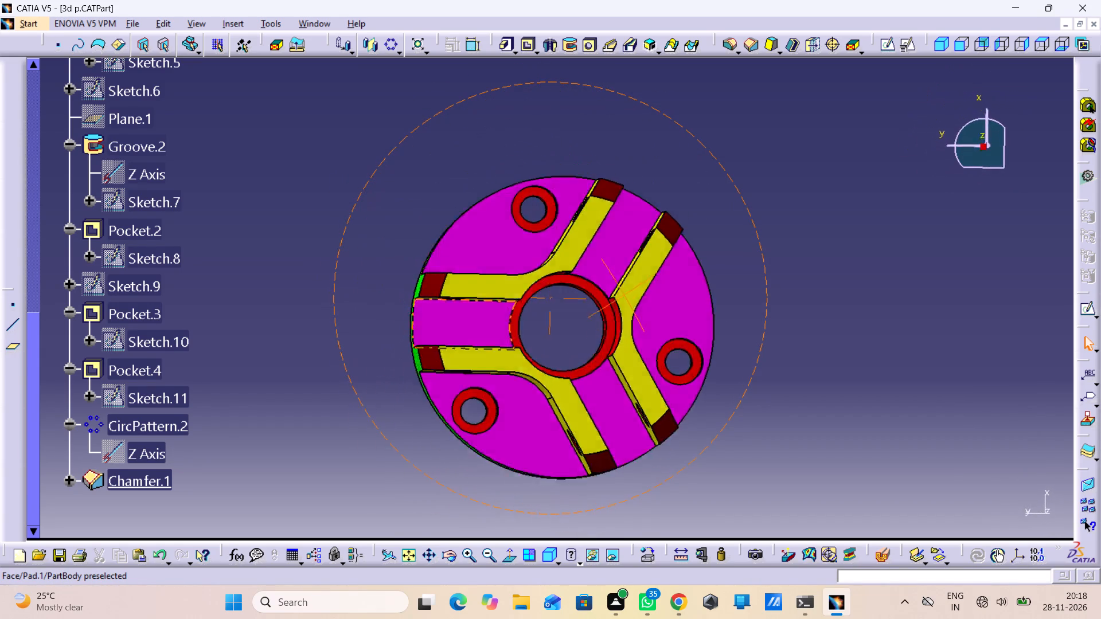
right_click_drag(620, 282, 598, 240)
middle_click_drag(620, 282, 598, 240)
scroll(593, 240, "down", 1)
left_click(547, 551)
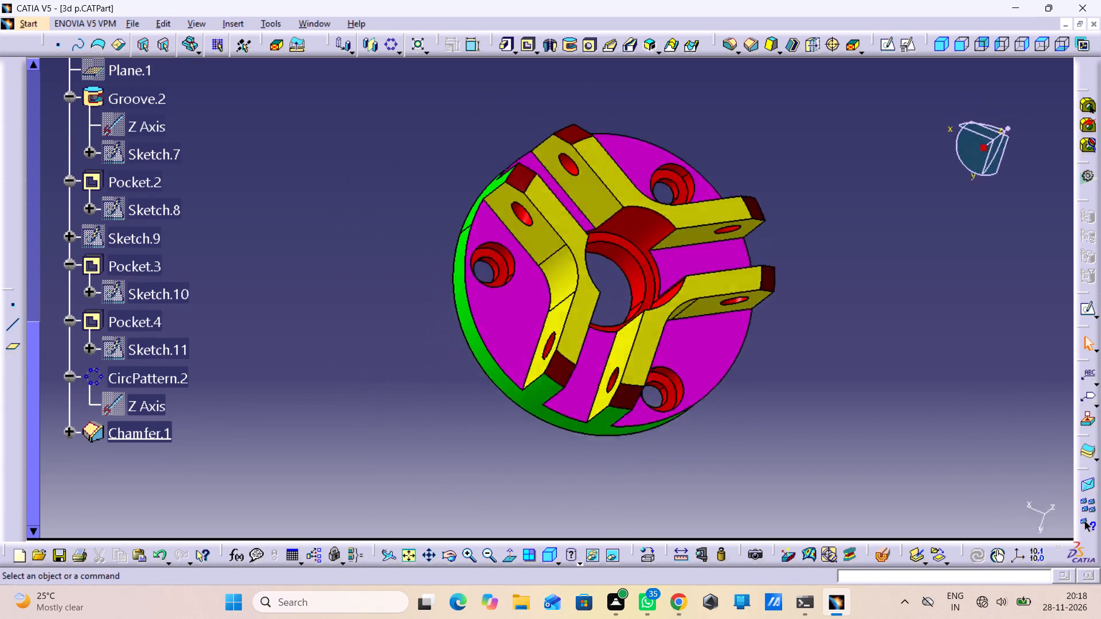
middle_click_drag(626, 337, 632, 433)
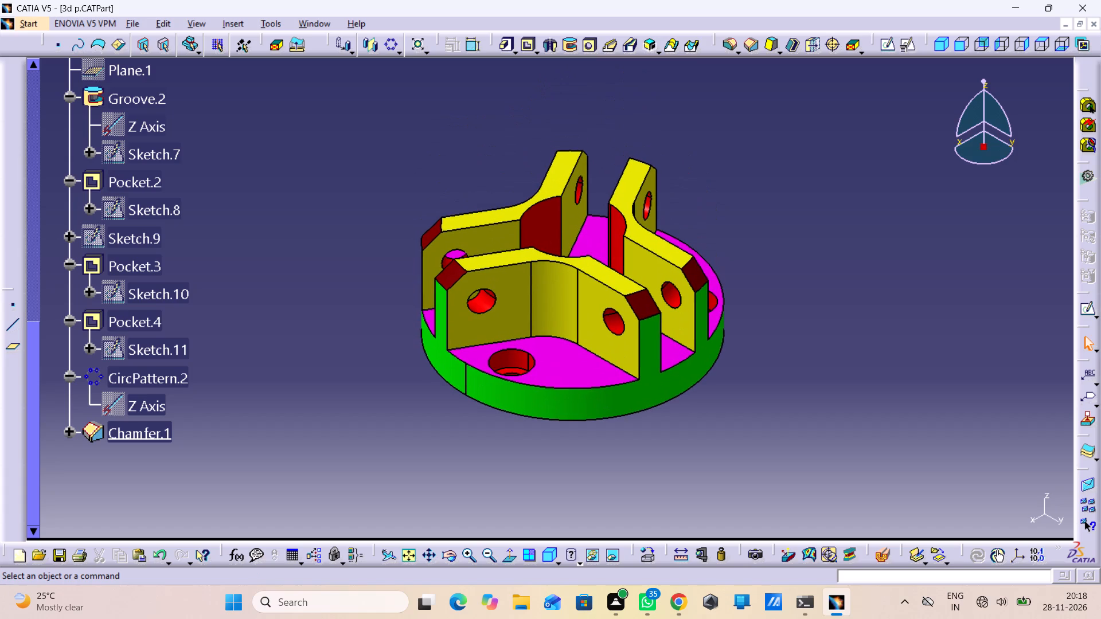
Save the colored part 3d p under its existing file name.
key("ctrl+s")
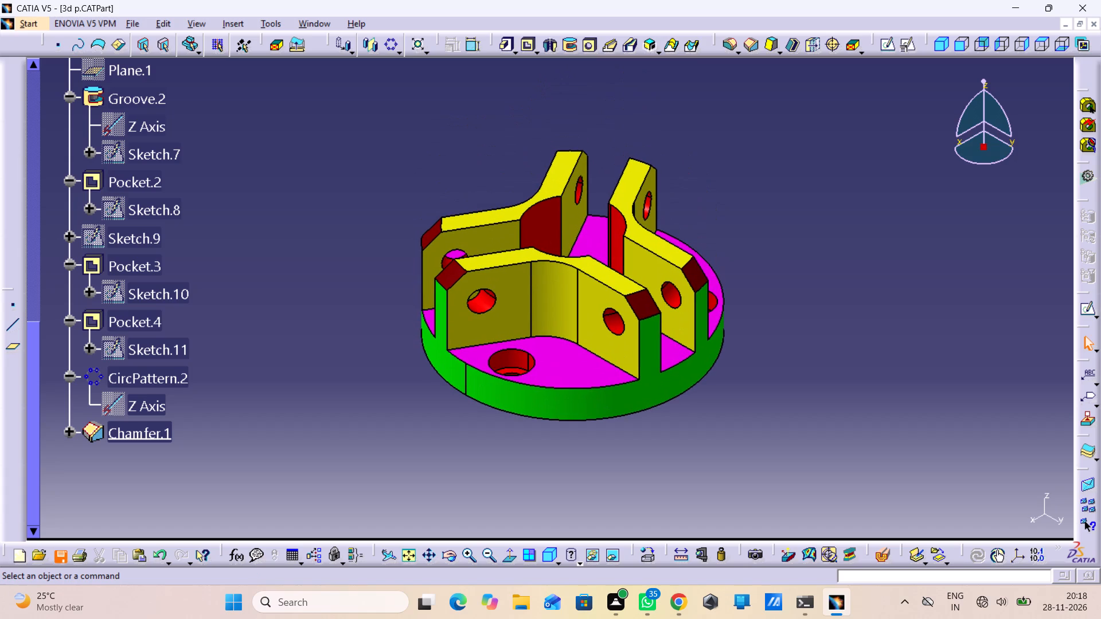